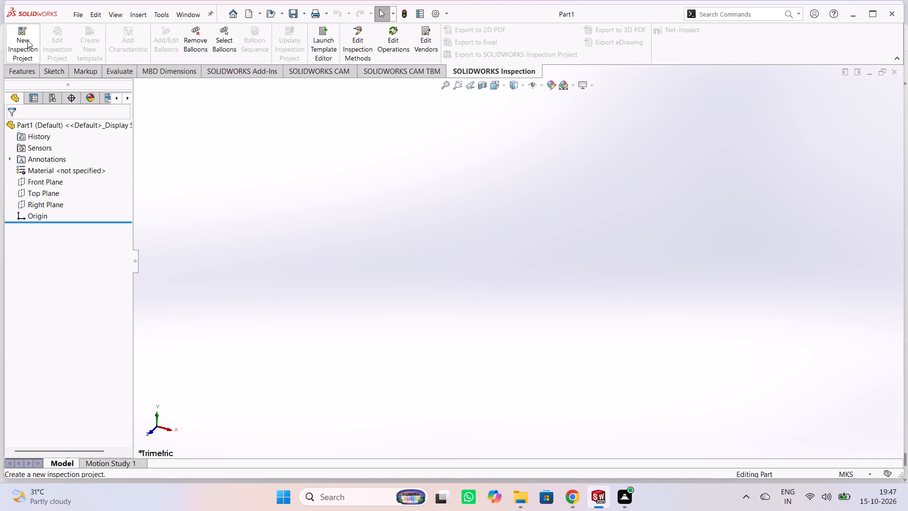
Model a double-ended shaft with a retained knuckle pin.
On the Right Plane, sketch a circle centred on the origin with a radius of 20 m.
{"action": "left_click", "coordinate": [61, 74]}
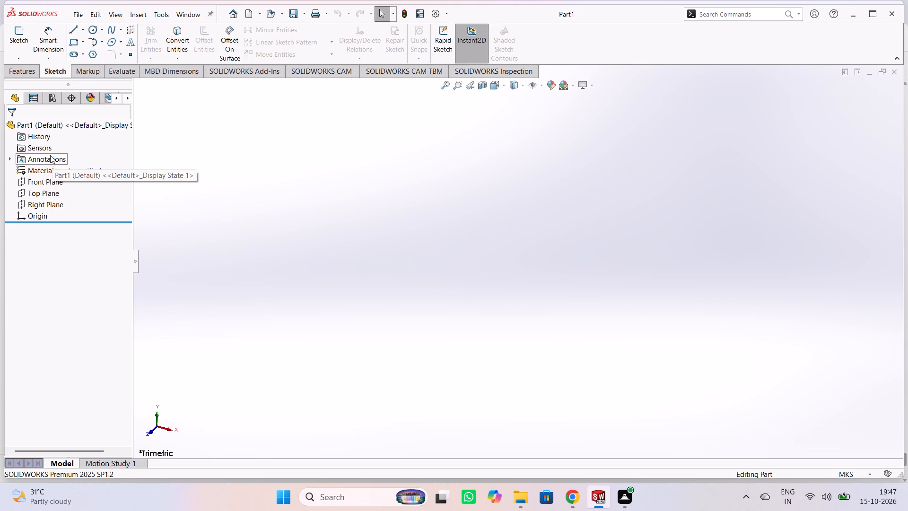
{"action": "left_click", "coordinate": [47, 203]}
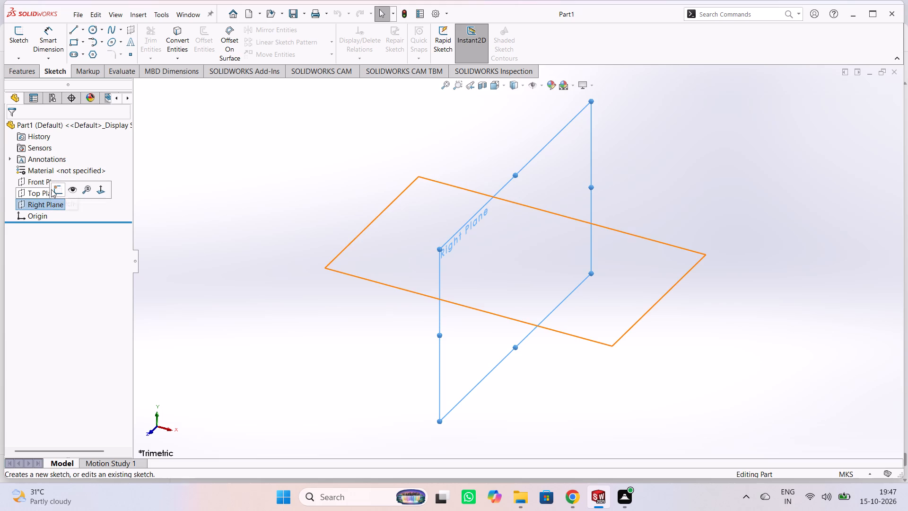
{"action": "left_click", "coordinate": [57, 188]}
{"action": "left_click", "coordinate": [486, 234]}
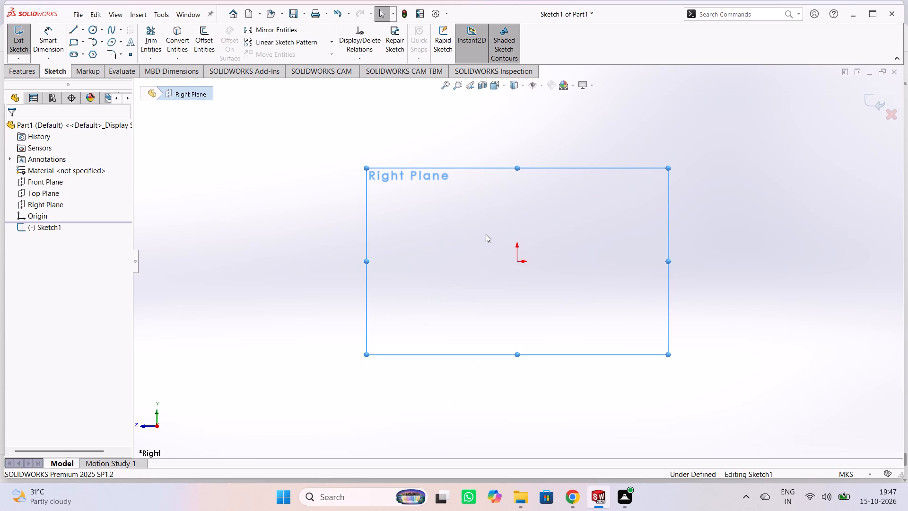
{"action": "left_click", "coordinate": [93, 34]}
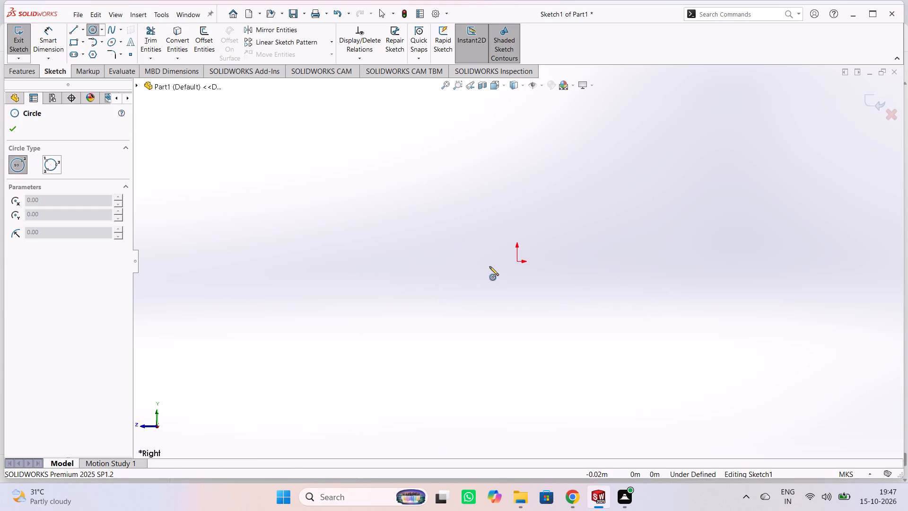
{"action": "left_click", "coordinate": [519, 264]}
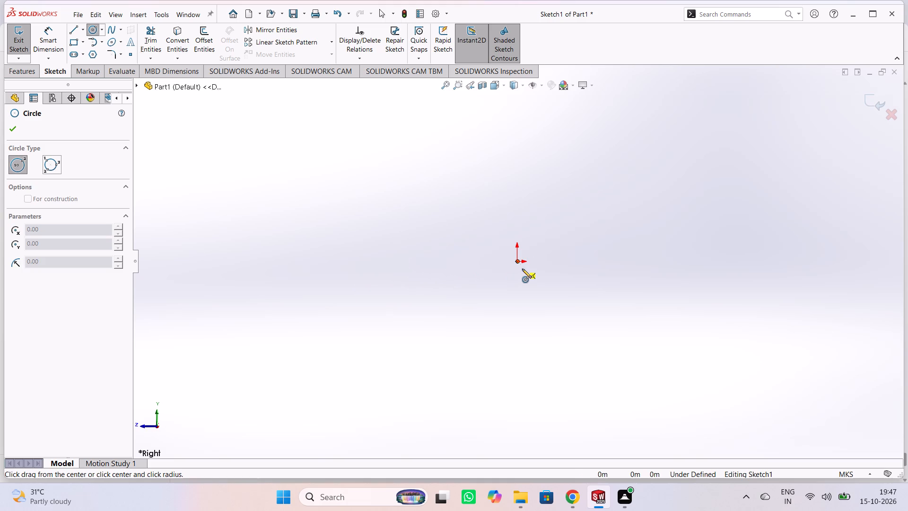
{"action": "left_click", "coordinate": [517, 312]}
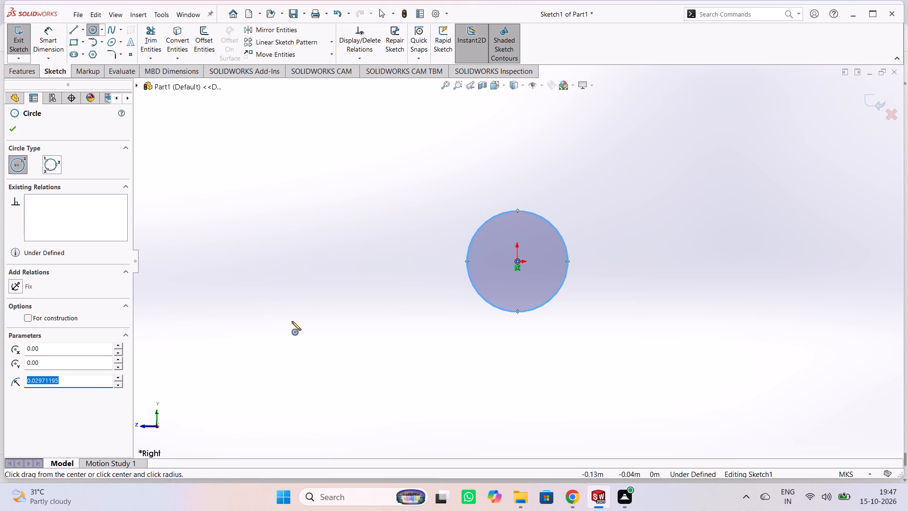
{"action": "type", "text": "20"}
{"action": "key", "text": "Return"}
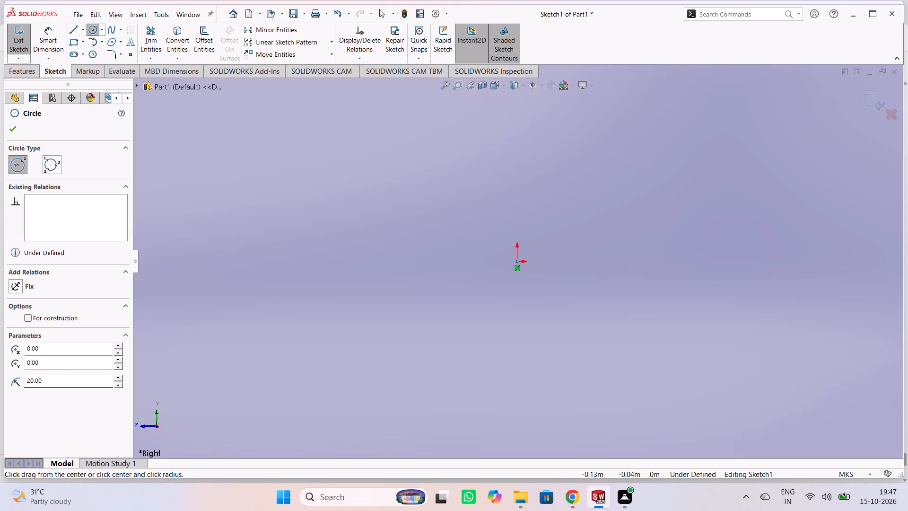
{"action": "scroll", "coordinate": [291, 314], "scroll_direction": "down", "scroll_amount": 5}
{"action": "scroll", "coordinate": [291, 298], "scroll_direction": "up", "scroll_amount": 17}
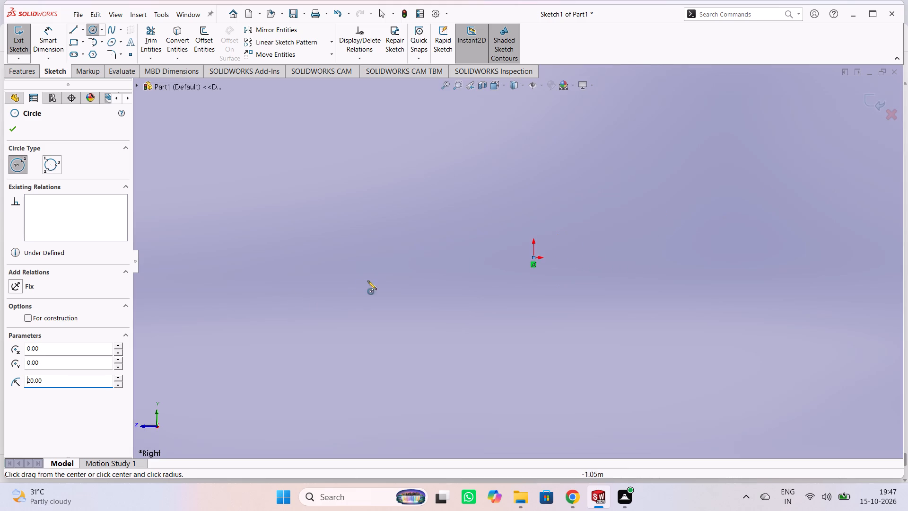
{"action": "scroll", "coordinate": [367, 281], "scroll_direction": "up", "scroll_amount": 20}
{"action": "scroll", "coordinate": [417, 267], "scroll_direction": "down", "scroll_amount": 1}
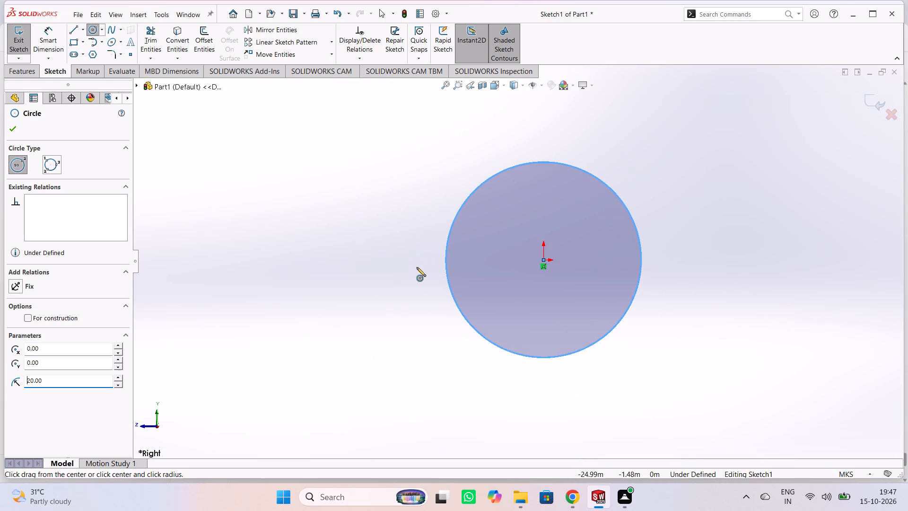
{"action": "scroll", "coordinate": [418, 267], "scroll_direction": "up", "scroll_amount": 2}
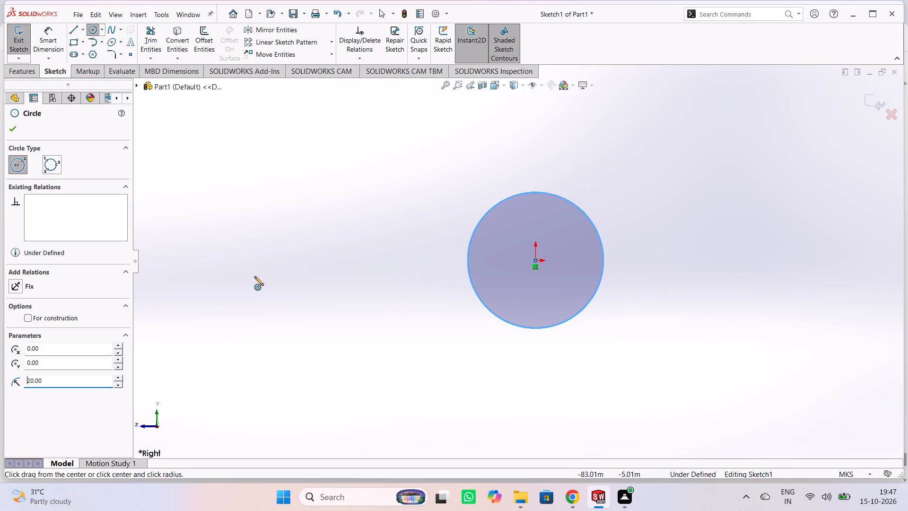
Dimension the circle's diameter with Smart Dimension and set it to 30 m.
{"action": "right_click", "coordinate": [253, 276]}
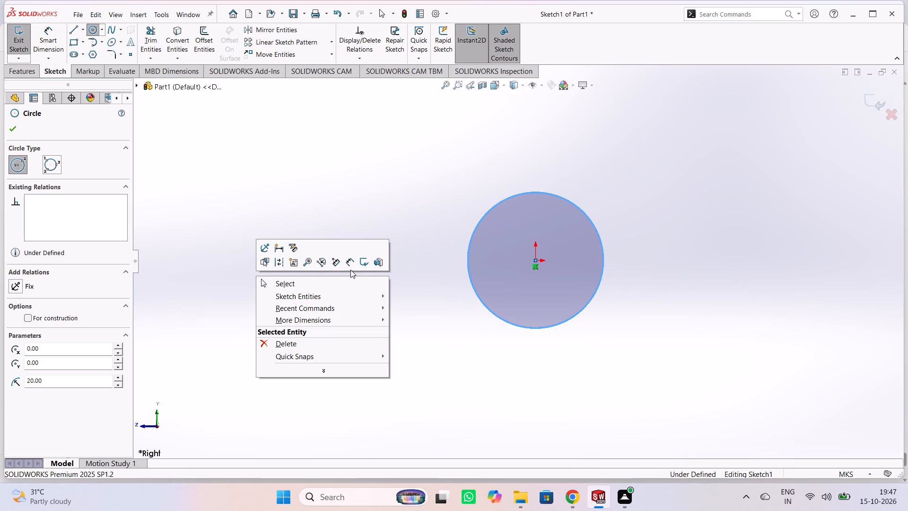
{"action": "left_click", "coordinate": [349, 257]}
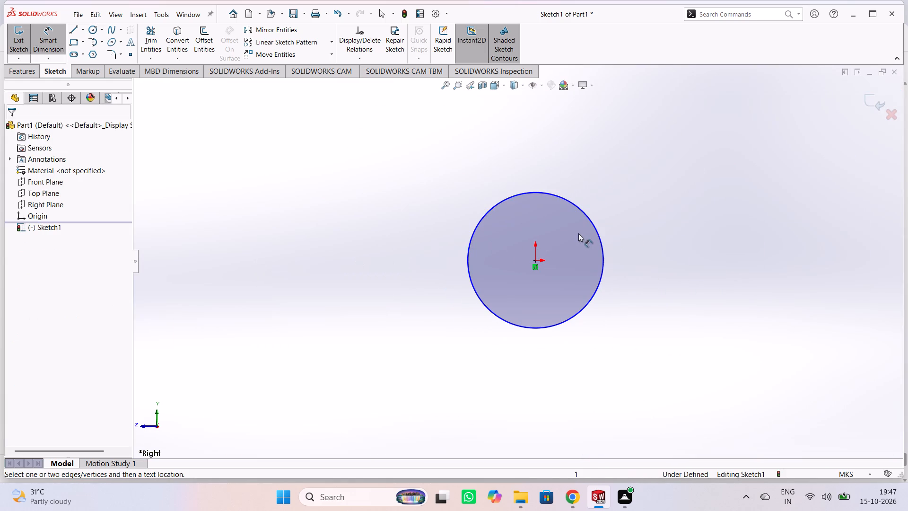
{"action": "left_click", "coordinate": [596, 224]}
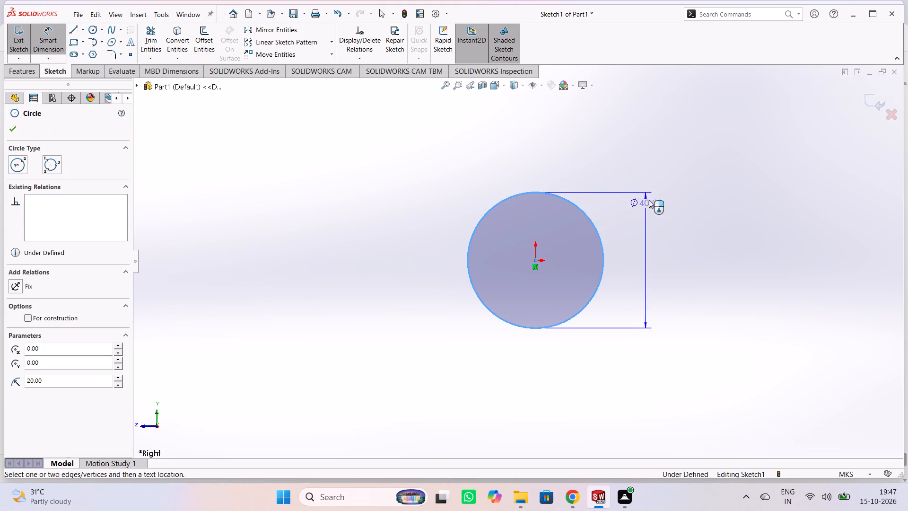
{"action": "left_click", "coordinate": [674, 185]}
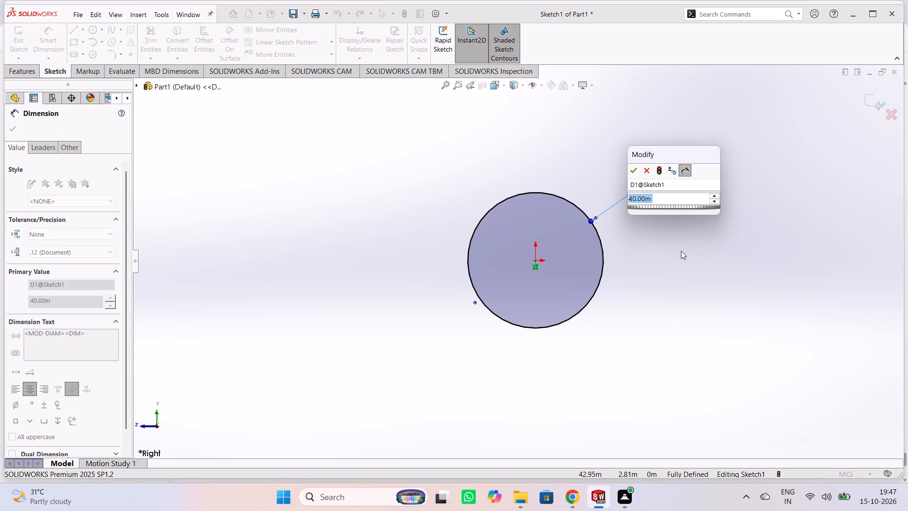
{"action": "type", "text": "30"}
{"action": "key", "text": "Return"}
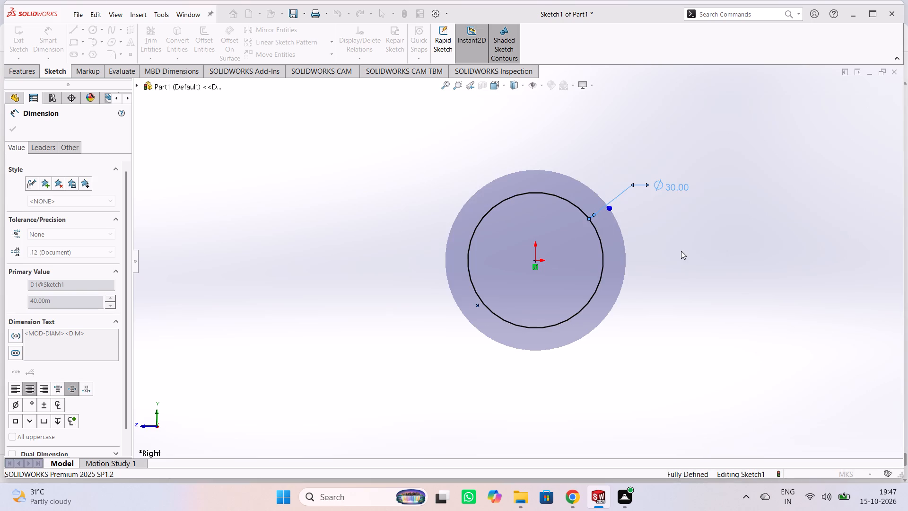
{"action": "left_click", "coordinate": [681, 251]}
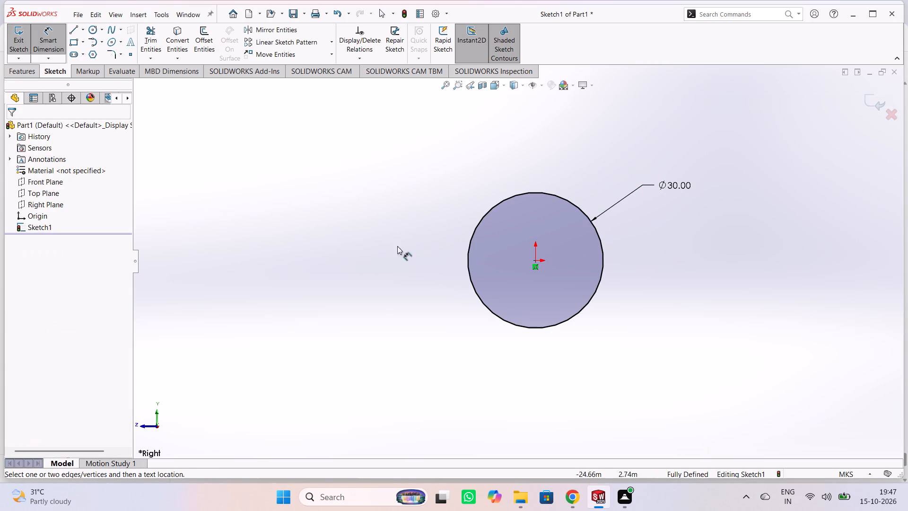
Exit the sketch and extrude the circle as a boss to a blind depth of 40 m.
{"action": "middle_click_drag", "start_coordinate": [313, 239], "coordinate": [402, 272]}
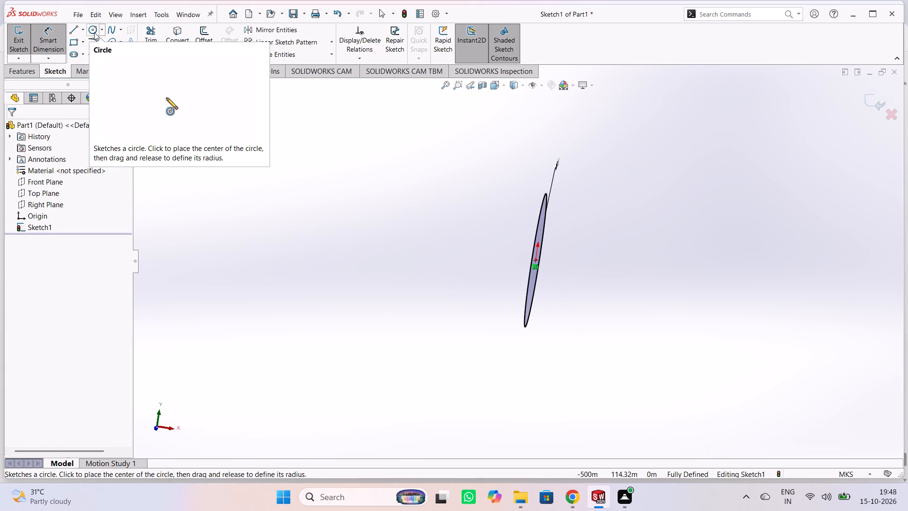
{"action": "left_click", "coordinate": [14, 45]}
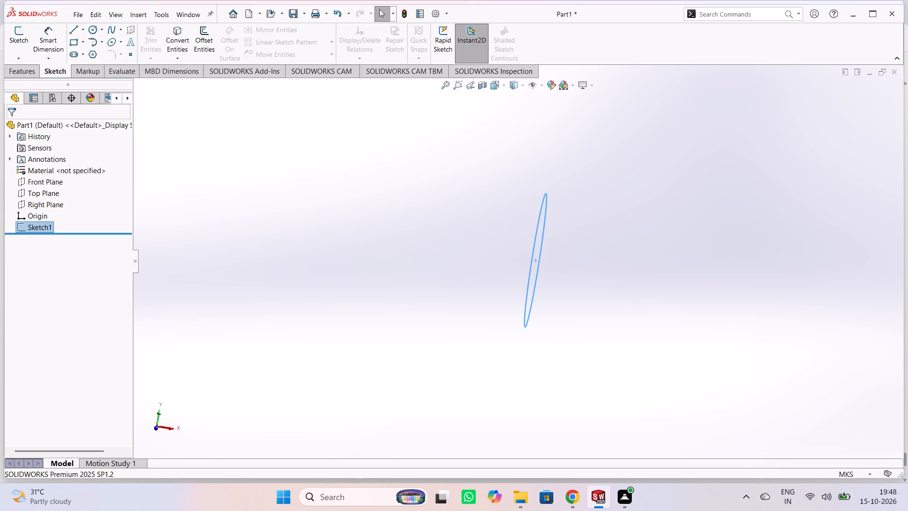
{"action": "left_click", "coordinate": [23, 76]}
{"action": "left_click", "coordinate": [23, 52]}
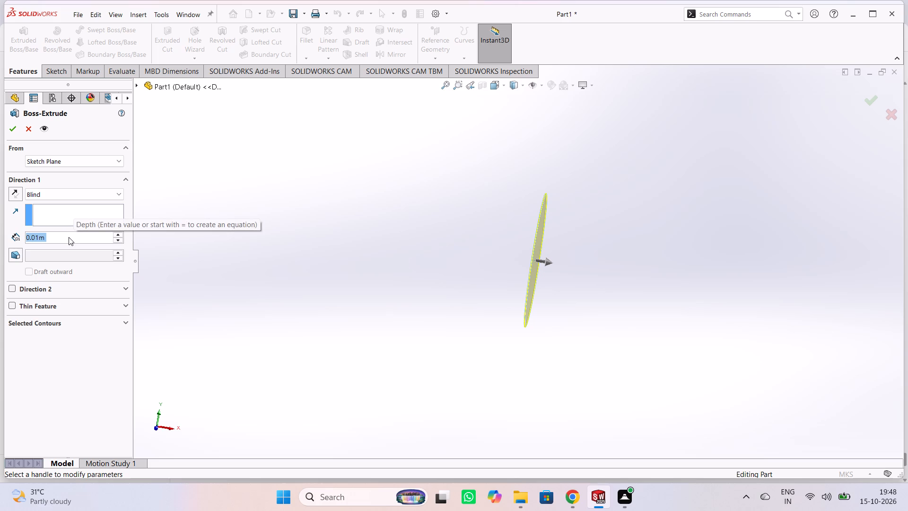
{"action": "type", "text": "40"}
{"action": "key", "text": "Return"}
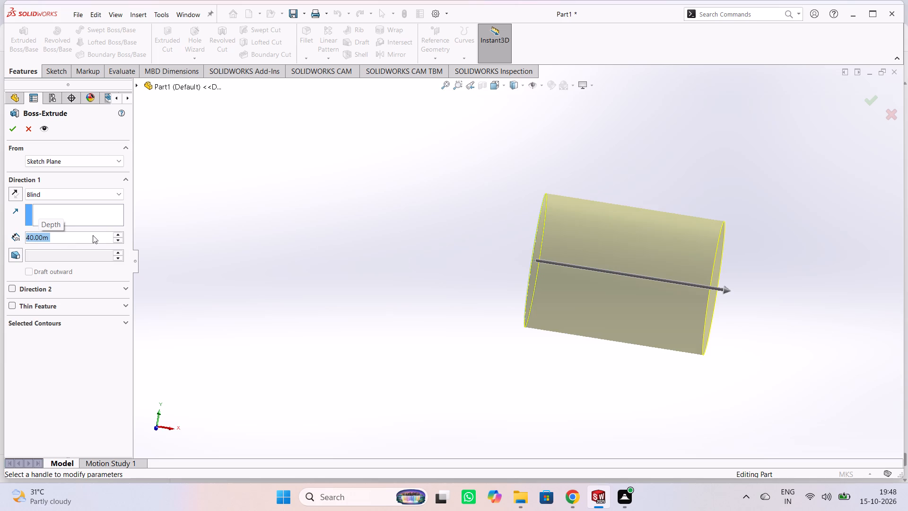
{"action": "left_click", "coordinate": [375, 203]}
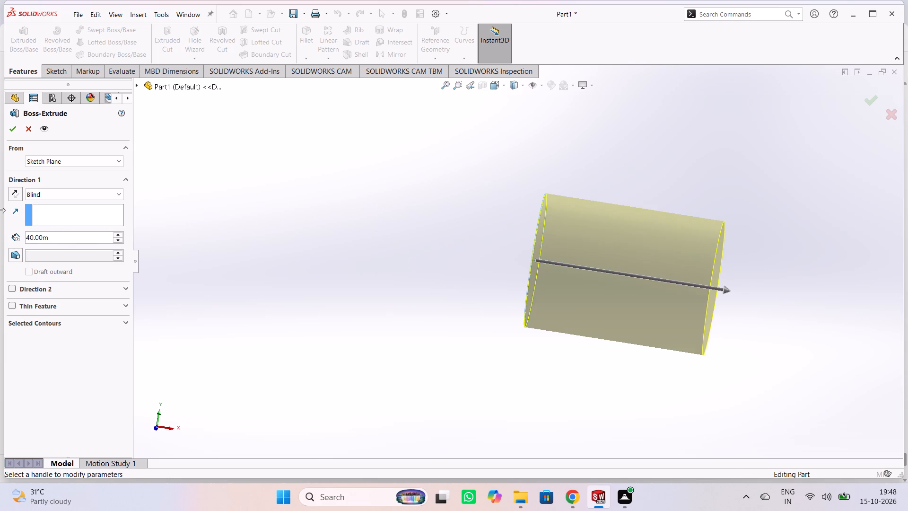
{"action": "left_click", "coordinate": [9, 131]}
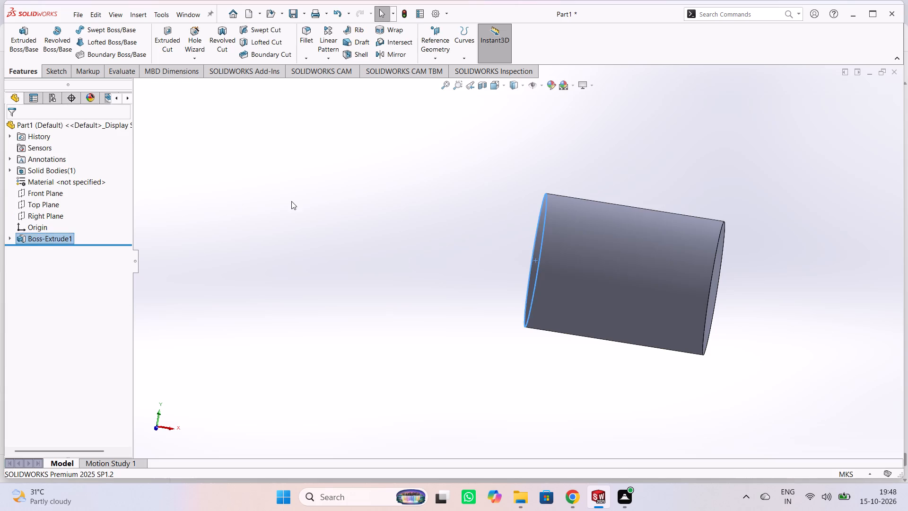
{"action": "left_click", "coordinate": [291, 201]}
Start a new sketch on the cylinder's flat end face opposite the Right Plane.
{"action": "left_click_drag", "start_coordinate": [844, 303], "coordinate": [818, 303]}
{"action": "middle_click_drag", "start_coordinate": [818, 297], "coordinate": [812, 298]}
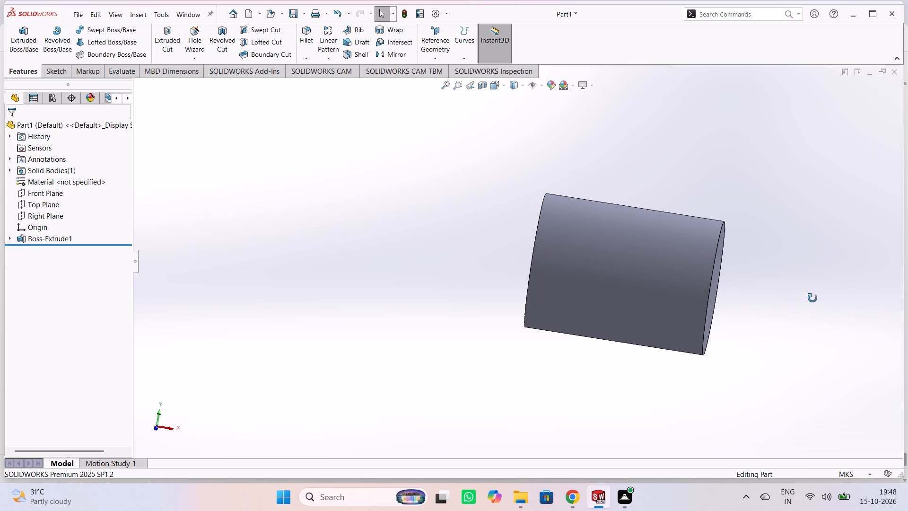
{"action": "middle_click_drag", "start_coordinate": [812, 298], "coordinate": [729, 287]}
{"action": "left_click", "coordinate": [667, 277]}
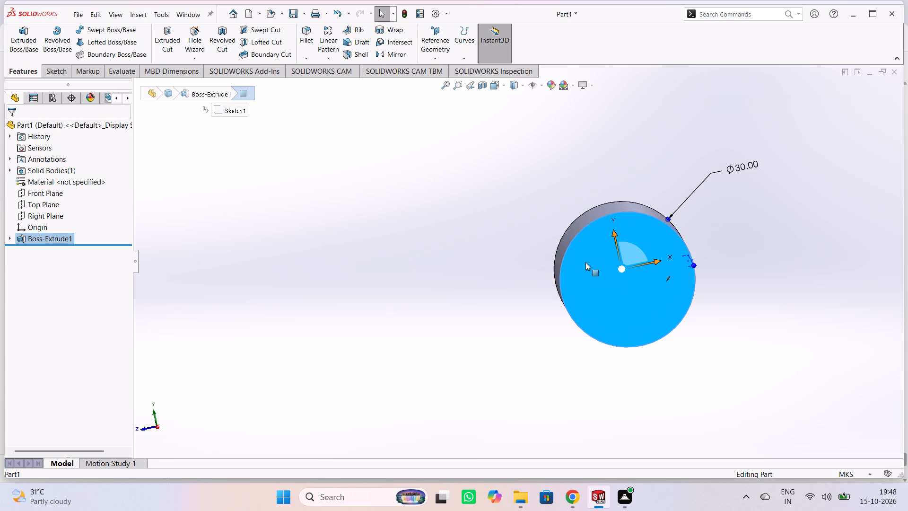
{"action": "left_click", "coordinate": [319, 213]}
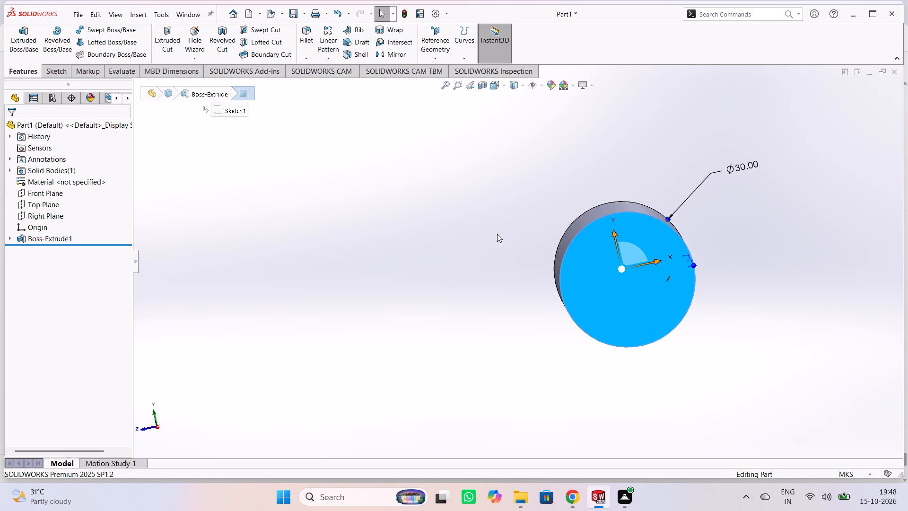
{"action": "left_click", "coordinate": [589, 255]}
{"action": "left_click", "coordinate": [631, 229]}
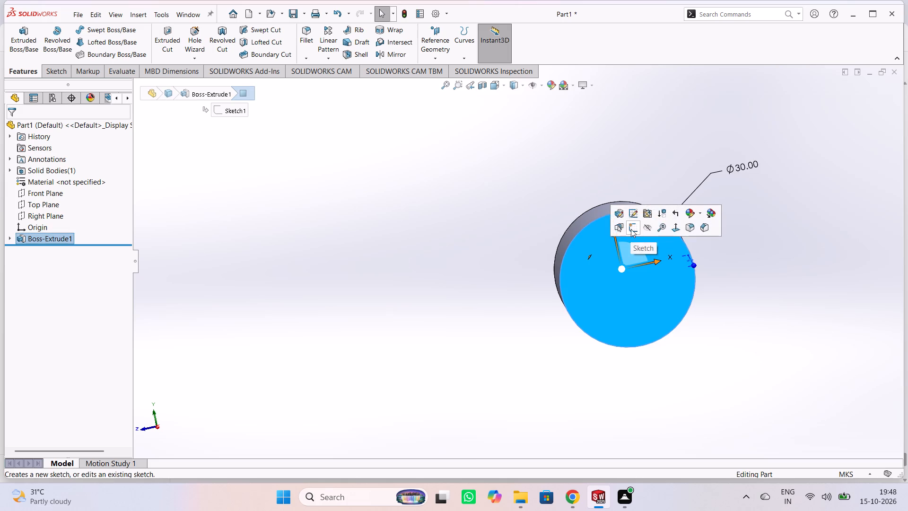
{"action": "left_click", "coordinate": [766, 302]}
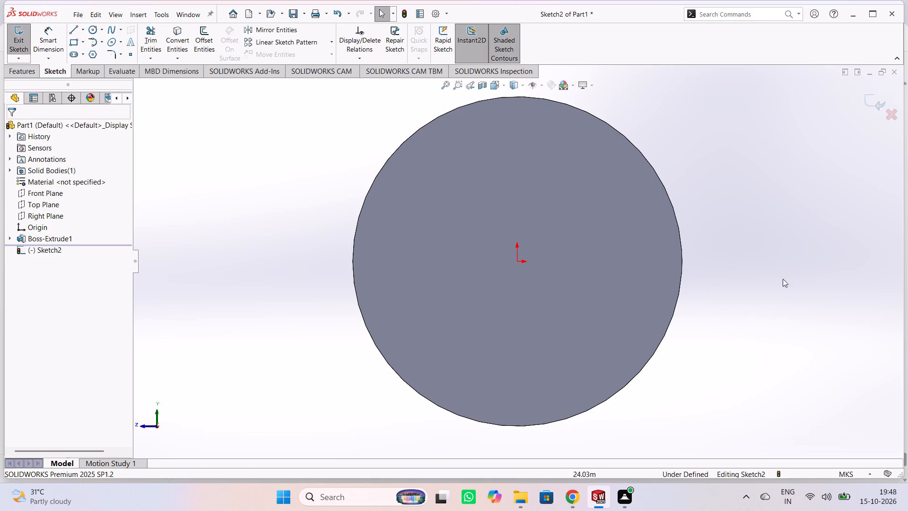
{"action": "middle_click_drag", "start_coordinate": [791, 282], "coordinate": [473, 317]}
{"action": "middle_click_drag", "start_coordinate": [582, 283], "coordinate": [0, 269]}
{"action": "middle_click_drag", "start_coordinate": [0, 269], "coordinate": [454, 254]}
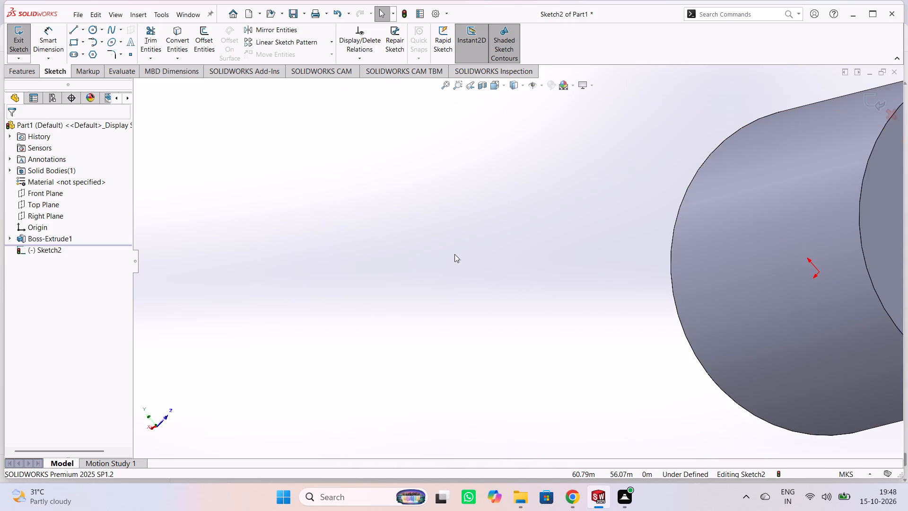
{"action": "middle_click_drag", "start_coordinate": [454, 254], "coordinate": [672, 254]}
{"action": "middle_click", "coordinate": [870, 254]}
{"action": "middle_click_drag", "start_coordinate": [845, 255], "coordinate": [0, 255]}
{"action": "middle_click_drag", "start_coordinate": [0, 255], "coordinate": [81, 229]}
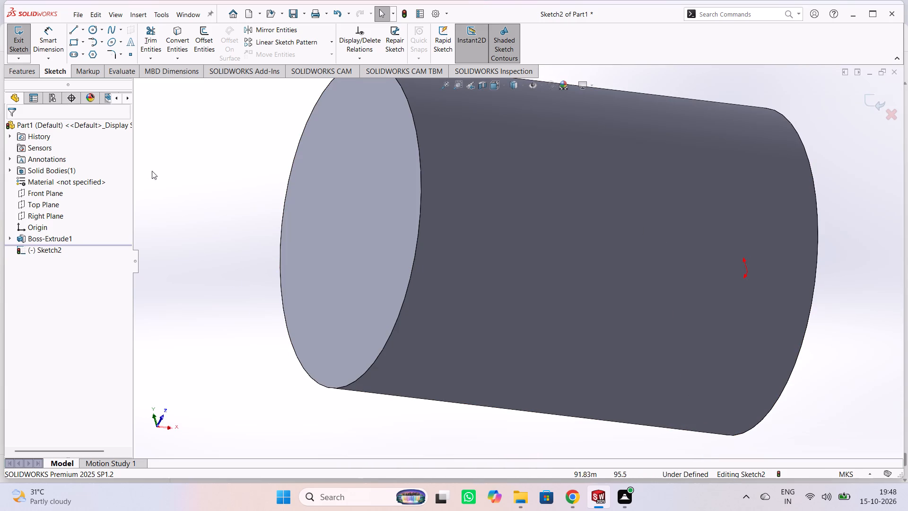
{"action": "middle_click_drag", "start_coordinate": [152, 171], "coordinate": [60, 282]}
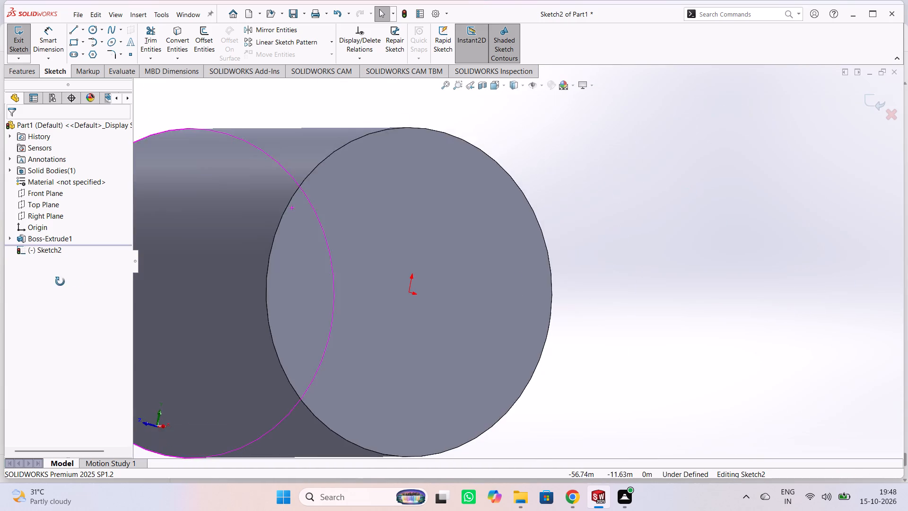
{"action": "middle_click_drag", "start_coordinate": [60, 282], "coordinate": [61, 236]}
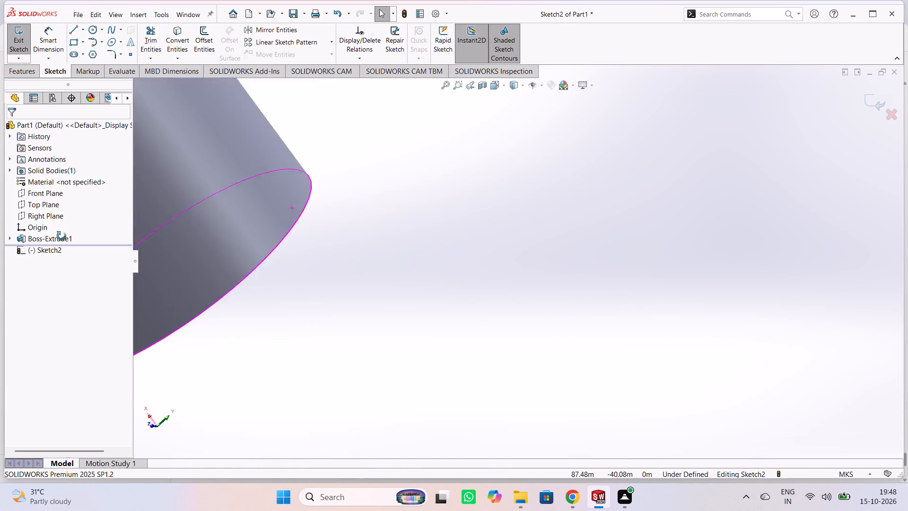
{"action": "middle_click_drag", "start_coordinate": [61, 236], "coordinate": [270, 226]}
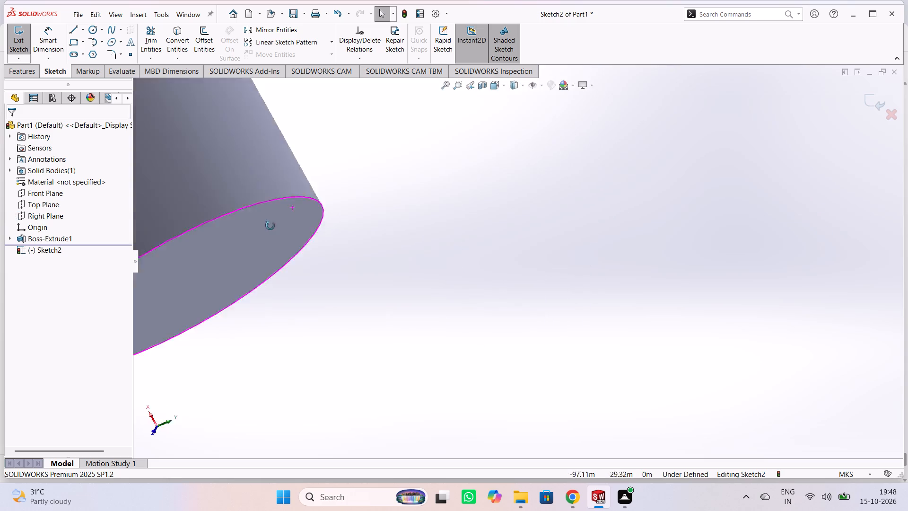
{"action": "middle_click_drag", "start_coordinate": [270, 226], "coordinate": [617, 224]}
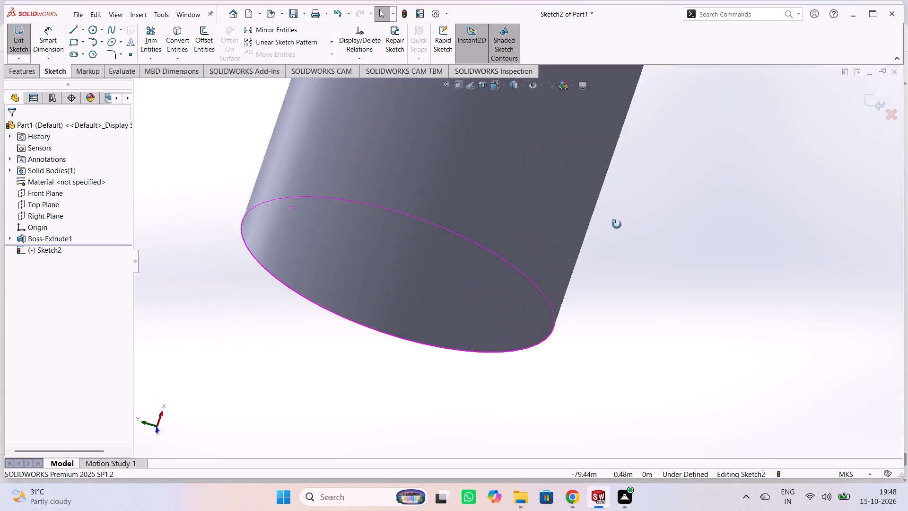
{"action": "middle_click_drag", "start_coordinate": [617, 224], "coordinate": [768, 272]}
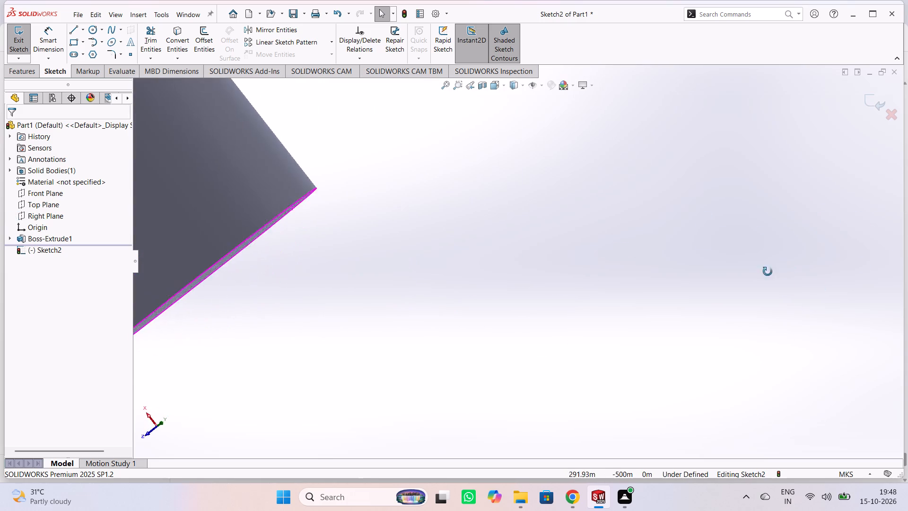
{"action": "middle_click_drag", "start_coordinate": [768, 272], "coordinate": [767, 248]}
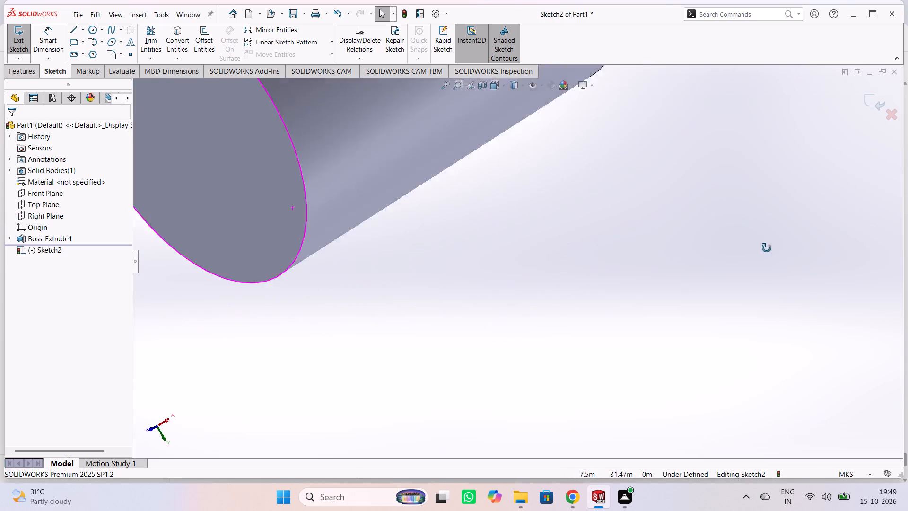
Examine the extruded cylinder from all around, including its curved side and both flat end faces.
{"action": "middle_click_drag", "start_coordinate": [767, 248], "coordinate": [819, 169]}
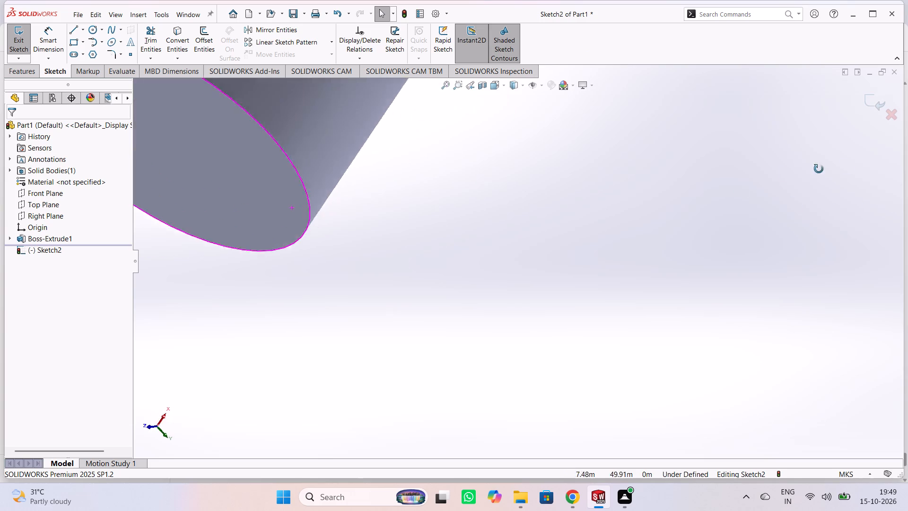
{"action": "middle_click_drag", "start_coordinate": [819, 169], "coordinate": [147, 109]}
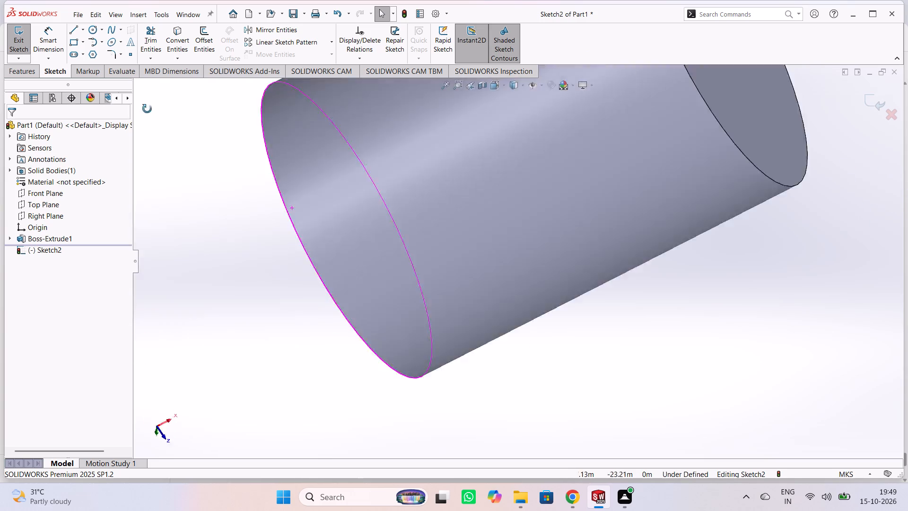
{"action": "middle_click_drag", "start_coordinate": [147, 109], "coordinate": [719, 69]}
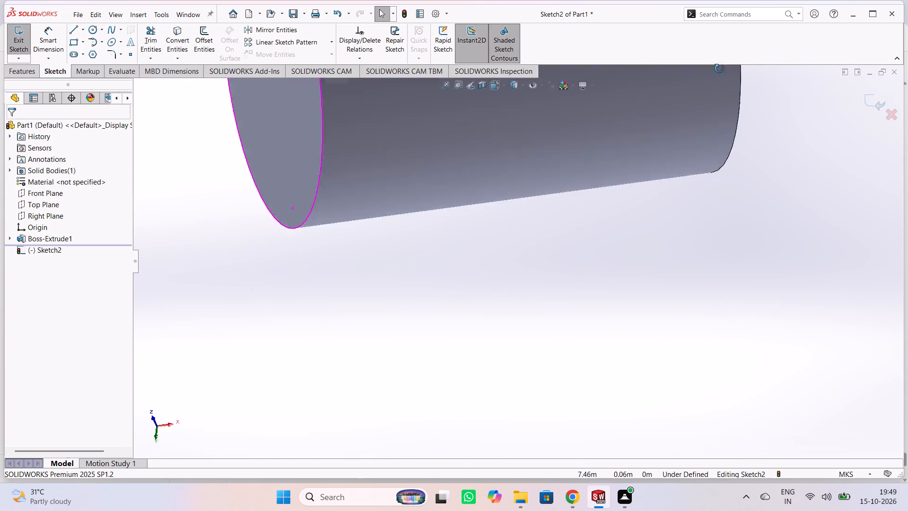
{"action": "middle_click_drag", "start_coordinate": [719, 69], "coordinate": [19, 142]}
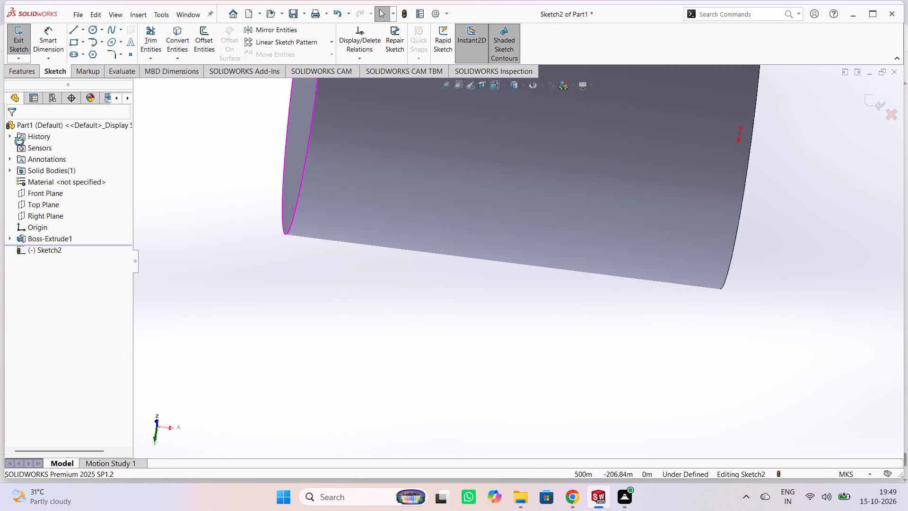
{"action": "middle_click_drag", "start_coordinate": [19, 142], "coordinate": [885, 0]}
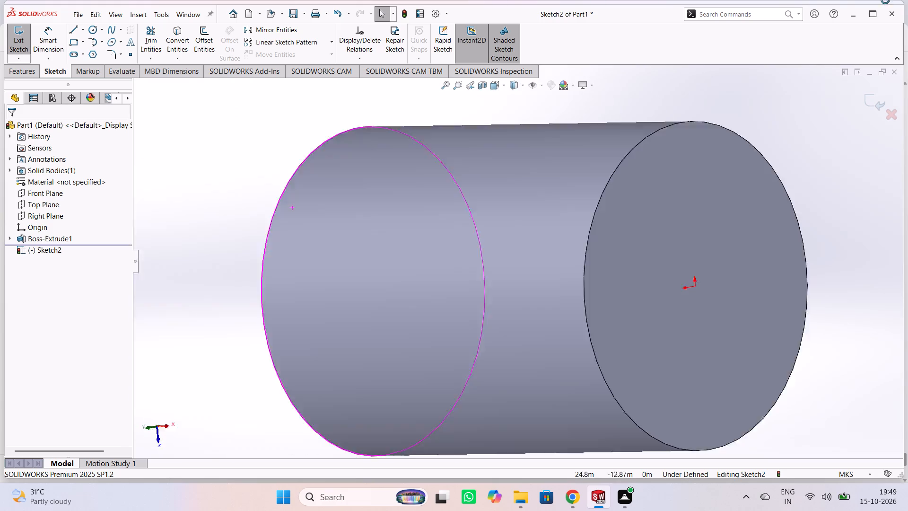
{"action": "middle_click_drag", "start_coordinate": [885, 0], "coordinate": [907, 44]}
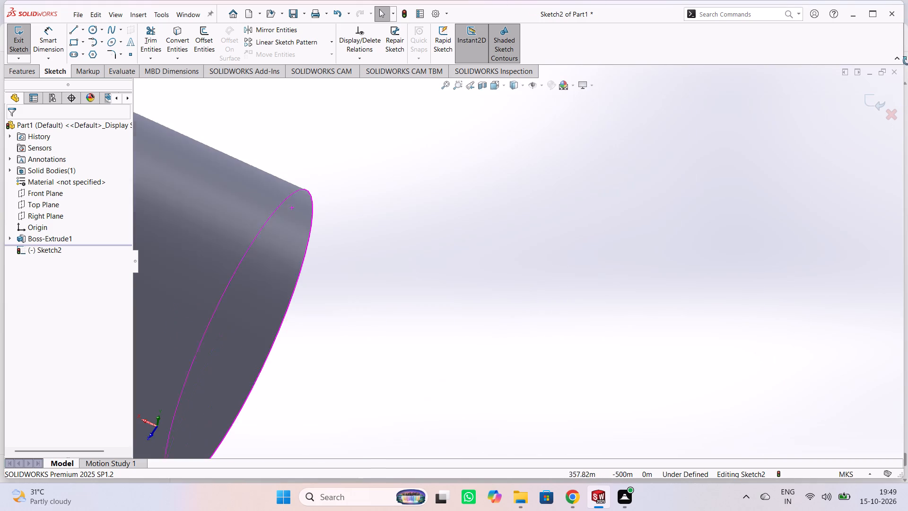
{"action": "middle_click_drag", "start_coordinate": [907, 78], "coordinate": [801, 79]}
{"action": "middle_click_drag", "start_coordinate": [854, 100], "coordinate": [907, 118]}
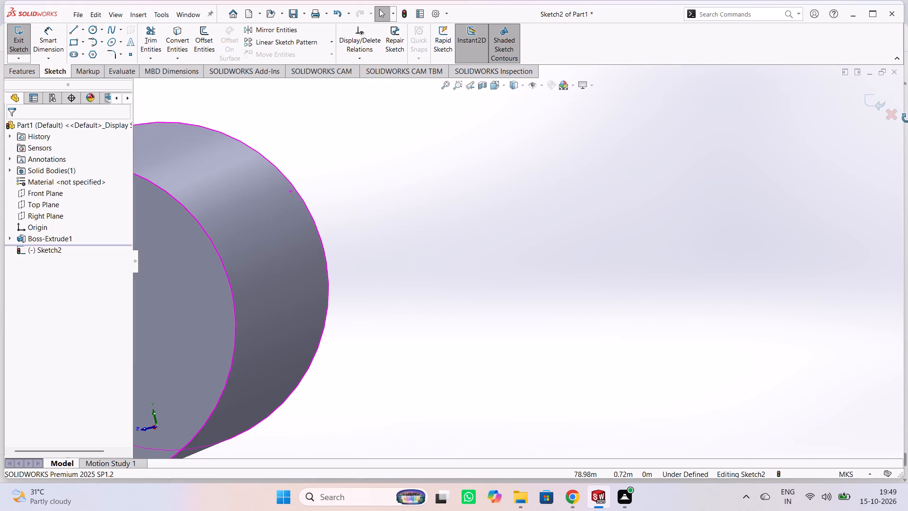
{"action": "middle_click_drag", "start_coordinate": [907, 118], "coordinate": [578, 214]}
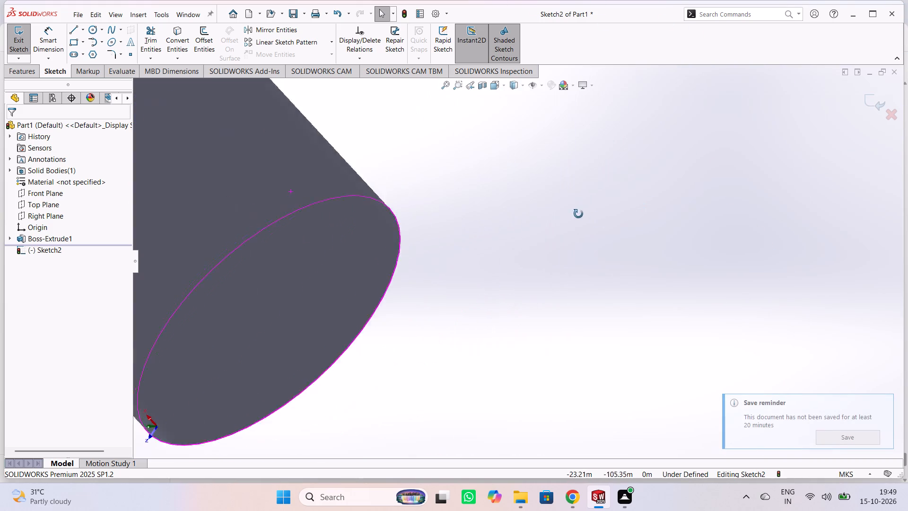
{"action": "middle_click_drag", "start_coordinate": [578, 214], "coordinate": [687, 221]}
{"action": "middle_click_drag", "start_coordinate": [668, 208], "coordinate": [907, 144]}
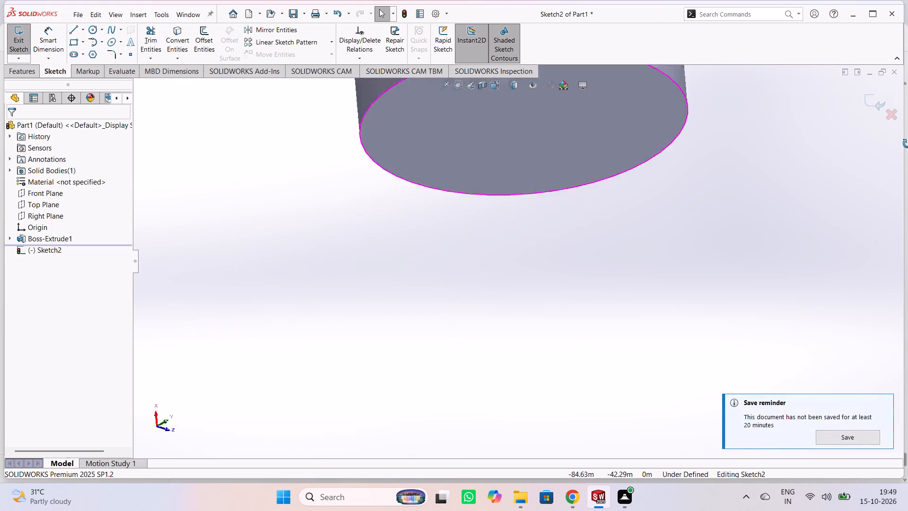
{"action": "middle_click_drag", "start_coordinate": [907, 144], "coordinate": [381, 268]}
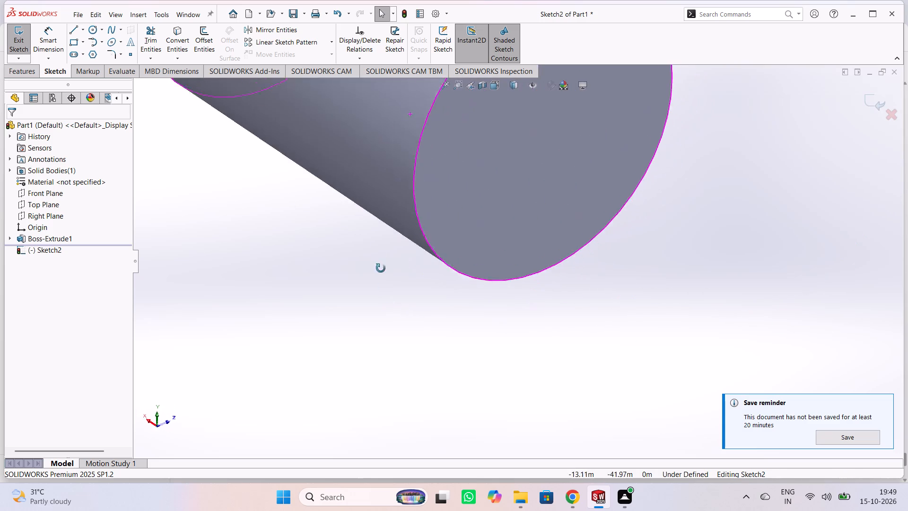
{"action": "middle_click_drag", "start_coordinate": [381, 268], "coordinate": [108, 249]}
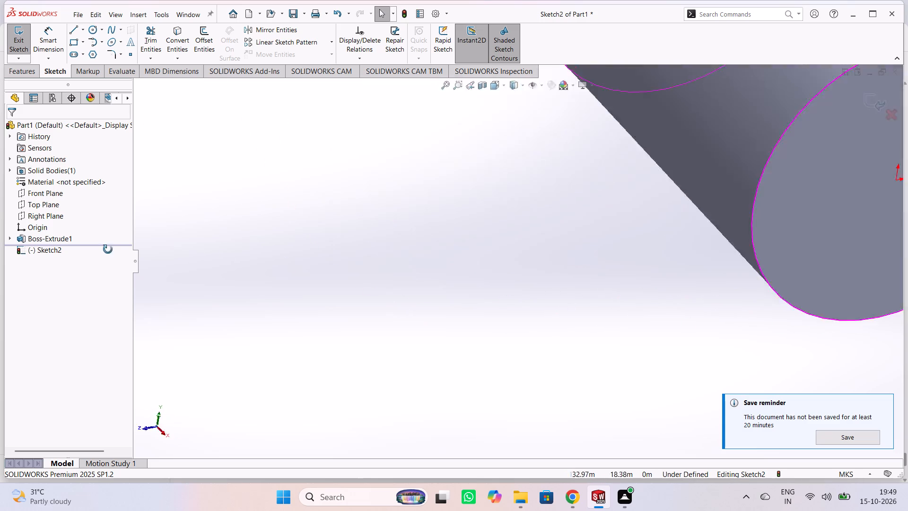
{"action": "middle_click_drag", "start_coordinate": [108, 249], "coordinate": [671, 203]}
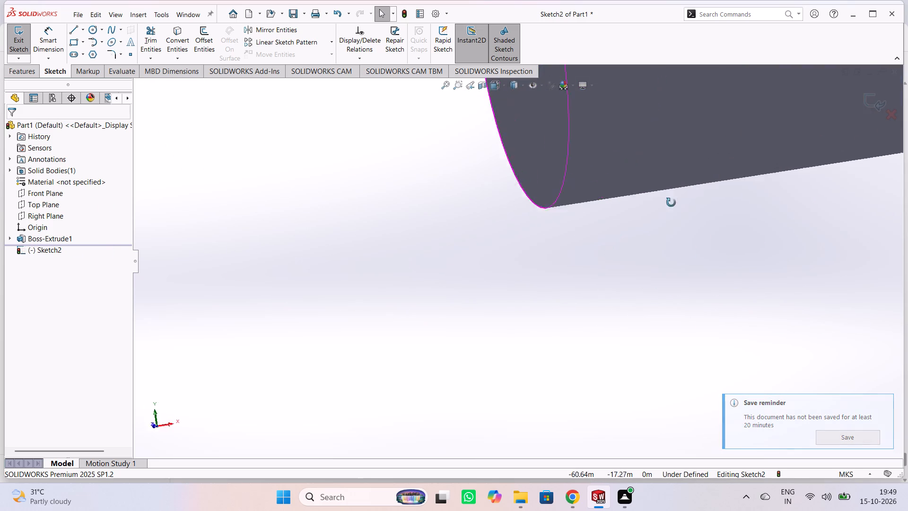
{"action": "middle_click_drag", "start_coordinate": [671, 203], "coordinate": [890, 162]}
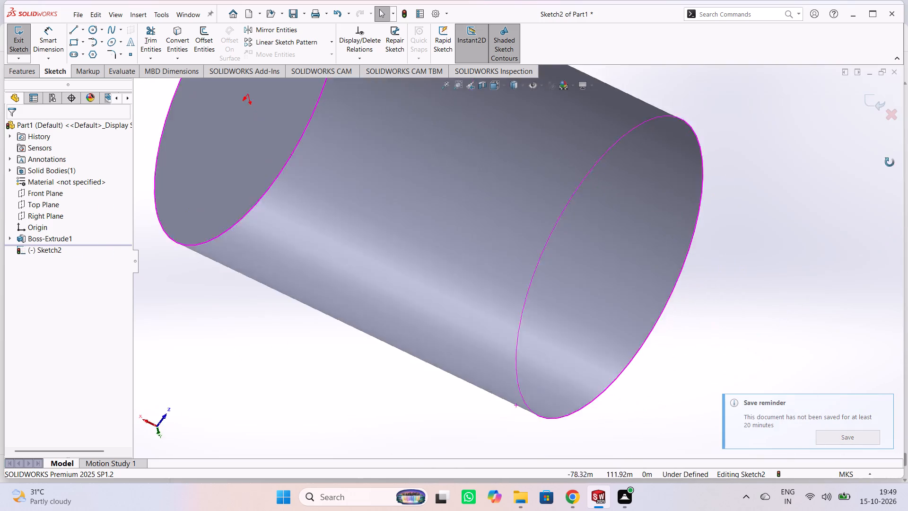
{"action": "middle_click_drag", "start_coordinate": [890, 162], "coordinate": [223, 142]}
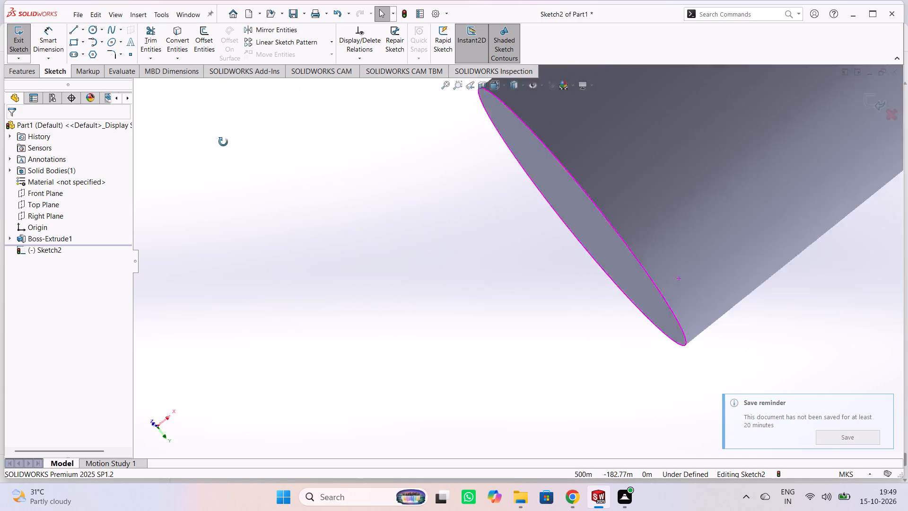
{"action": "middle_click_drag", "start_coordinate": [223, 142], "coordinate": [181, 89]}
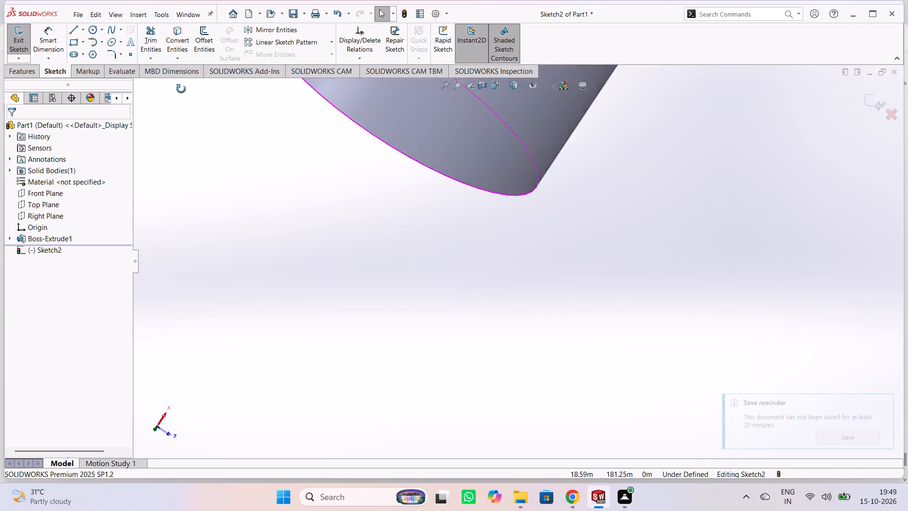
{"action": "middle_click_drag", "start_coordinate": [181, 89], "coordinate": [900, 111]}
{"action": "middle_click_drag", "start_coordinate": [900, 111], "coordinate": [712, 172]}
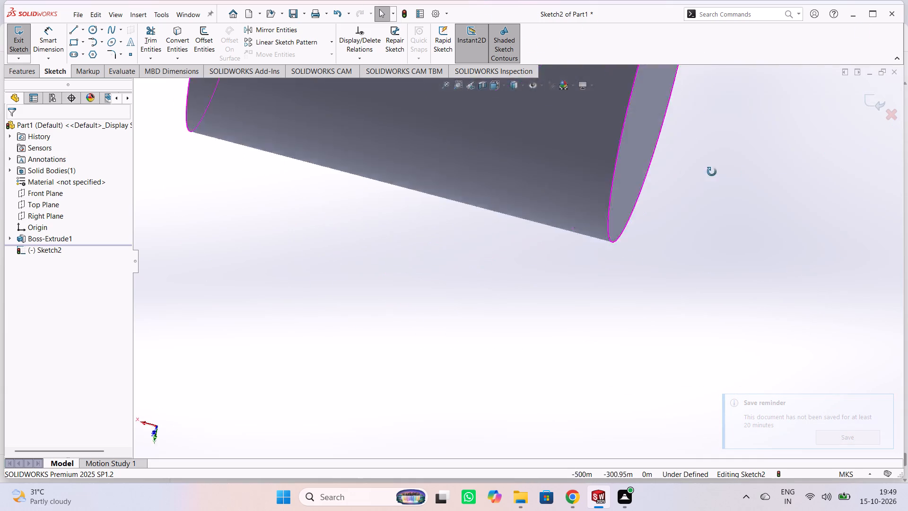
{"action": "middle_click_drag", "start_coordinate": [712, 172], "coordinate": [707, 135]}
{"action": "middle_click_drag", "start_coordinate": [907, 101], "coordinate": [907, 116]}
{"action": "middle_click_drag", "start_coordinate": [907, 141], "coordinate": [907, 183]}
{"action": "middle_click_drag", "start_coordinate": [907, 184], "coordinate": [516, 134]}
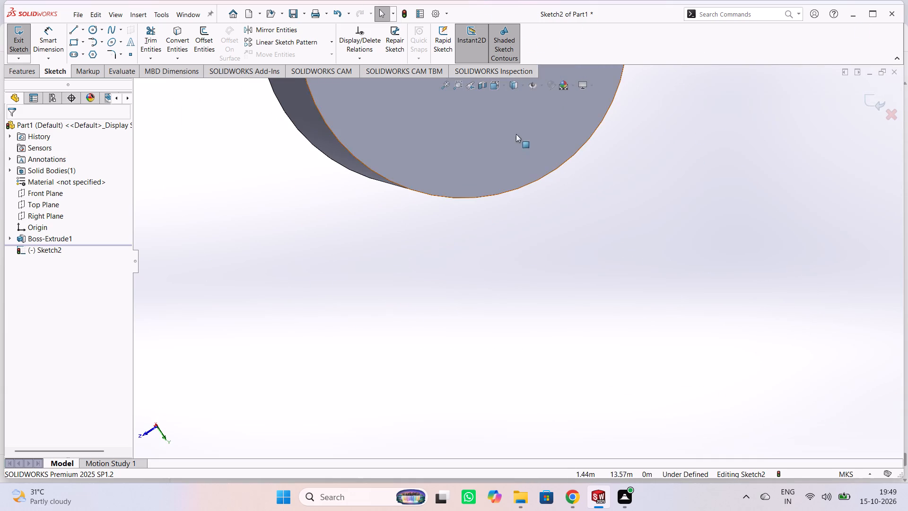
{"action": "middle_click_drag", "start_coordinate": [516, 134], "coordinate": [816, 92]}
{"action": "middle_click_drag", "start_coordinate": [802, 155], "coordinate": [380, 91]}
{"action": "middle_click_drag", "start_coordinate": [376, 123], "coordinate": [615, 239]}
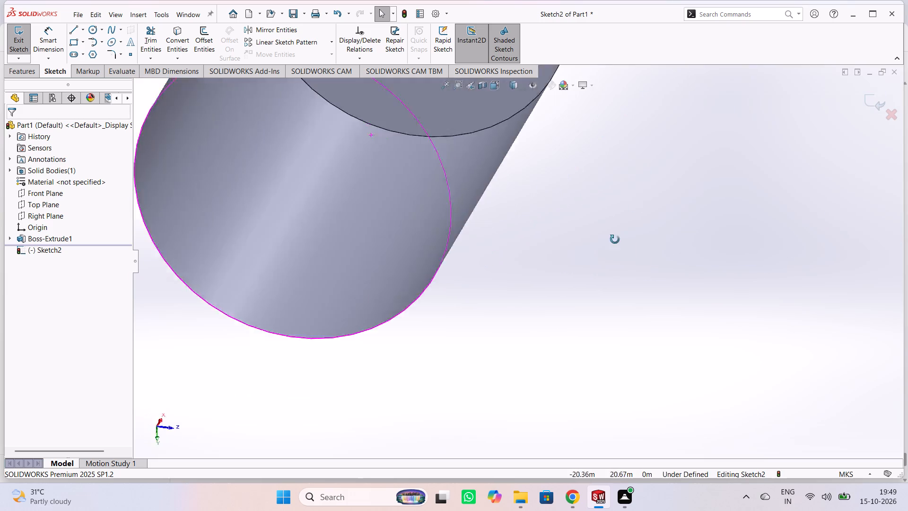
{"action": "middle_click_drag", "start_coordinate": [615, 239], "coordinate": [576, 160]}
{"action": "middle_click_drag", "start_coordinate": [577, 162], "coordinate": [394, 144]}
{"action": "middle_click_drag", "start_coordinate": [395, 144], "coordinate": [473, 133]}
{"action": "middle_click_drag", "start_coordinate": [393, 176], "coordinate": [498, 168]}
{"action": "middle_click_drag", "start_coordinate": [485, 177], "coordinate": [461, 187]}
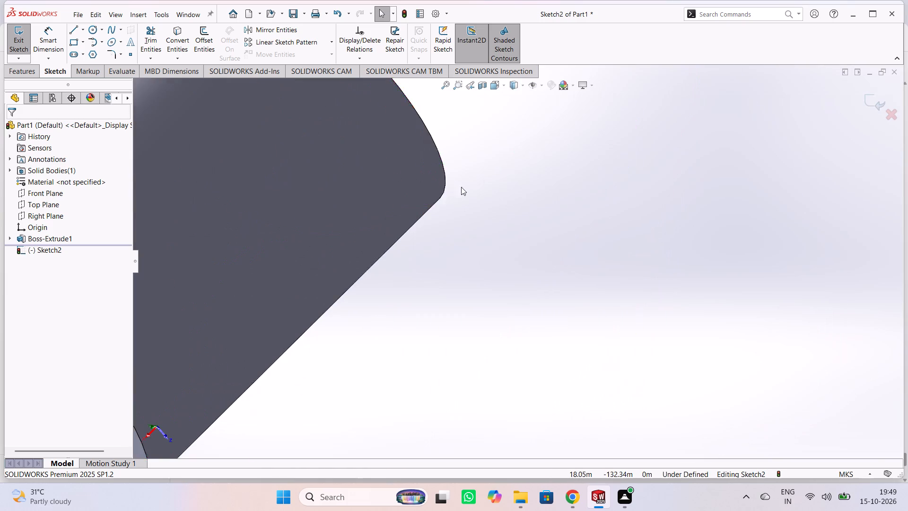
{"action": "middle_click_drag", "start_coordinate": [461, 187], "coordinate": [553, 169]}
{"action": "middle_click_drag", "start_coordinate": [550, 169], "coordinate": [746, 150]}
{"action": "middle_click_drag", "start_coordinate": [711, 158], "coordinate": [388, 176]}
{"action": "middle_click_drag", "start_coordinate": [388, 178], "coordinate": [370, 187]}
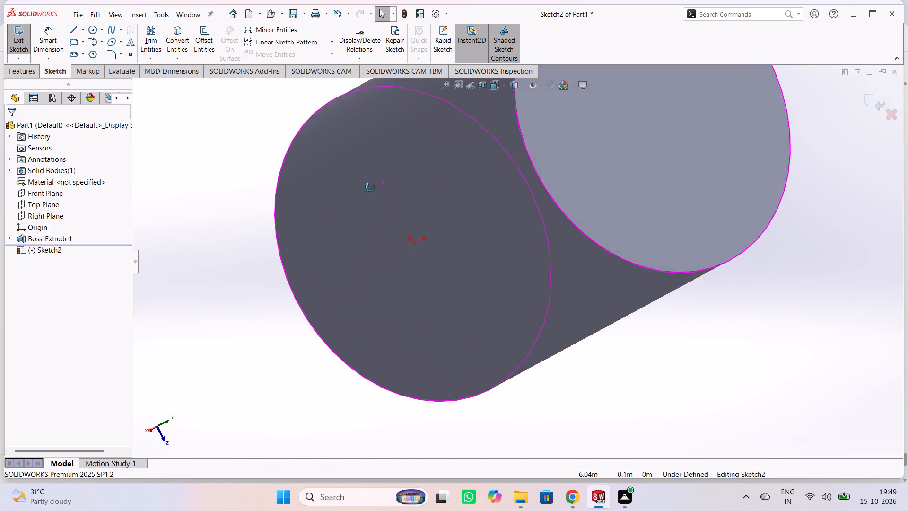
{"action": "middle_click_drag", "start_coordinate": [370, 187], "coordinate": [550, 191]}
{"action": "middle_click_drag", "start_coordinate": [497, 197], "coordinate": [404, 198]}
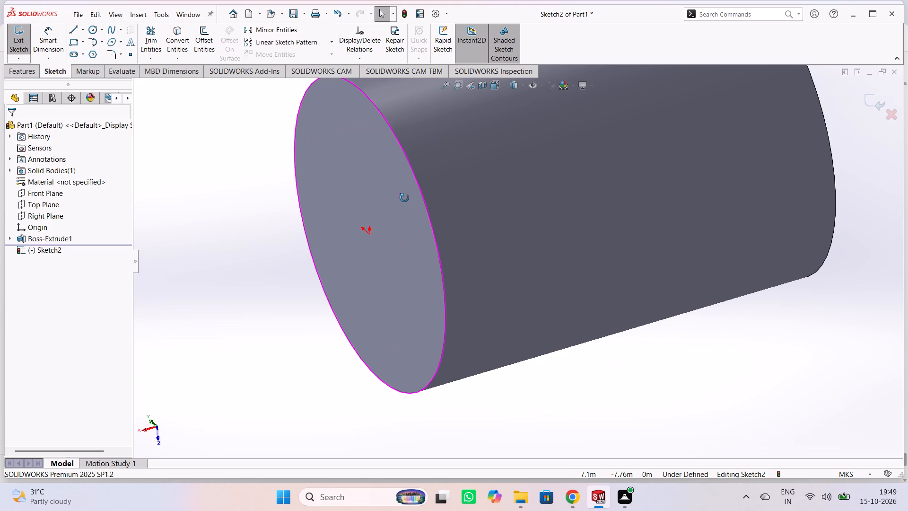
{"action": "middle_click_drag", "start_coordinate": [404, 198], "coordinate": [403, 198]}
{"action": "middle_click_drag", "start_coordinate": [403, 198], "coordinate": [456, 198]}
{"action": "middle_click_drag", "start_coordinate": [456, 198], "coordinate": [453, 218]}
{"action": "scroll", "coordinate": [498, 201], "scroll_direction": "down", "scroll_amount": 2}
{"action": "scroll", "coordinate": [544, 208], "scroll_direction": "up", "scroll_amount": 2}
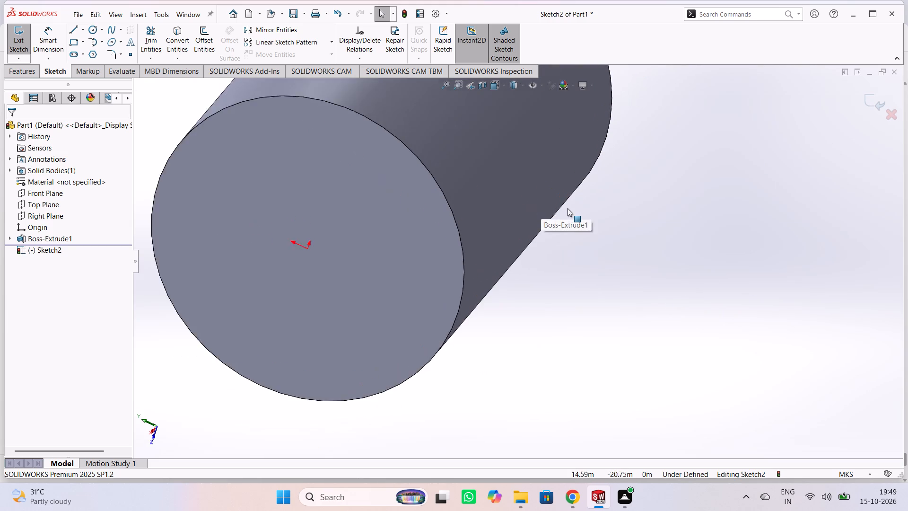
{"action": "scroll", "coordinate": [567, 208], "scroll_direction": "up", "scroll_amount": 4}
{"action": "scroll", "coordinate": [555, 294], "scroll_direction": "up", "scroll_amount": 1}
{"action": "middle_click_drag", "start_coordinate": [555, 294], "coordinate": [592, 215]}
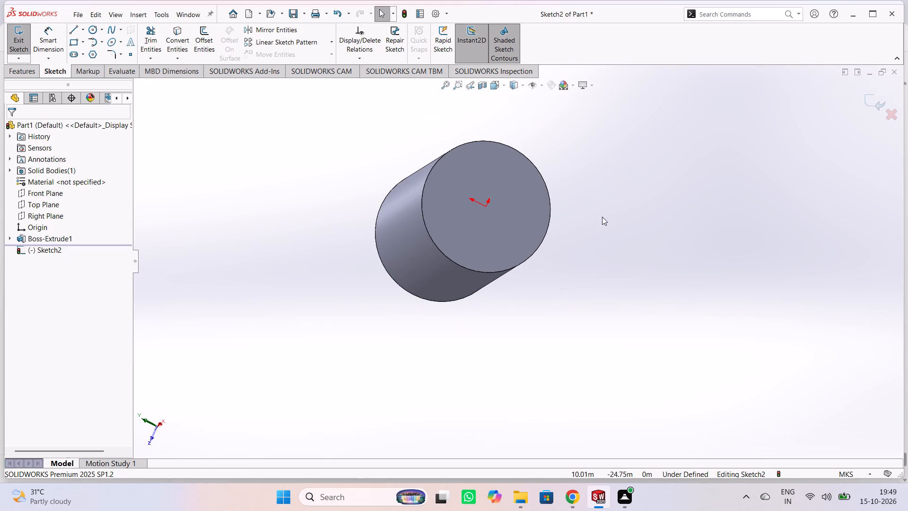
{"action": "middle_click_drag", "start_coordinate": [609, 217], "coordinate": [543, 140]}
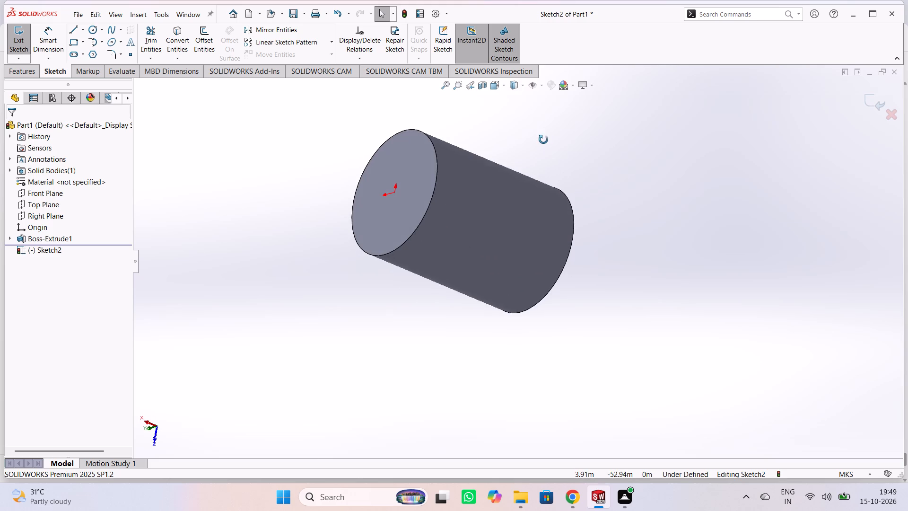
{"action": "middle_click_drag", "start_coordinate": [543, 140], "coordinate": [547, 139]}
{"action": "middle_click_drag", "start_coordinate": [624, 183], "coordinate": [647, 72]}
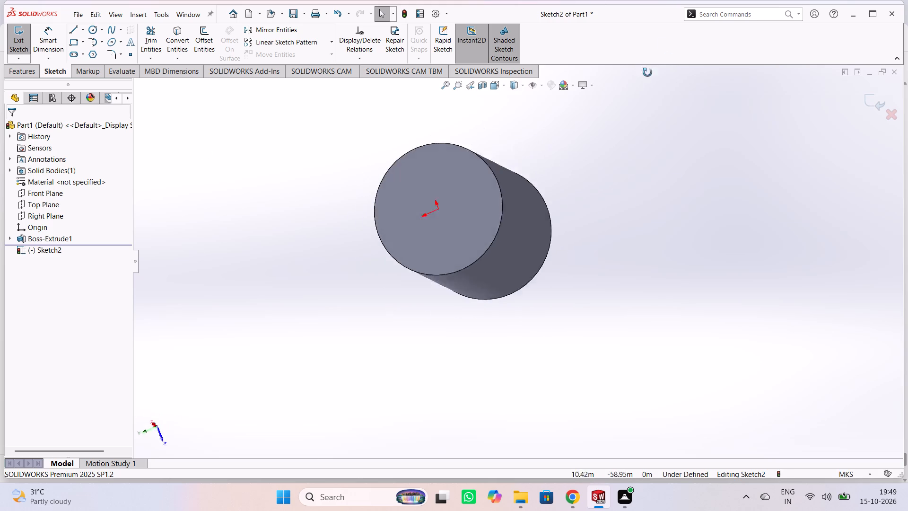
{"action": "middle_click_drag", "start_coordinate": [647, 72], "coordinate": [226, 97]}
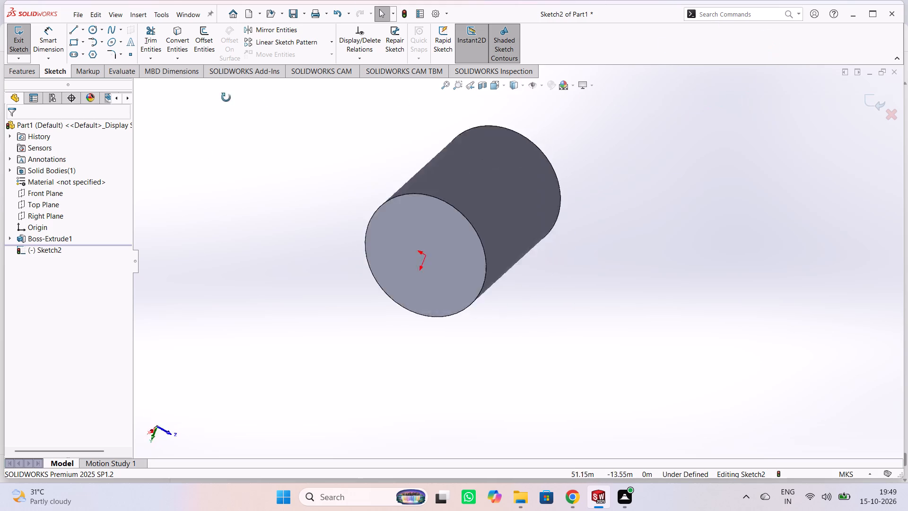
{"action": "middle_click_drag", "start_coordinate": [226, 97], "coordinate": [907, 54]}
{"action": "middle_click_drag", "start_coordinate": [907, 55], "coordinate": [907, 39]}
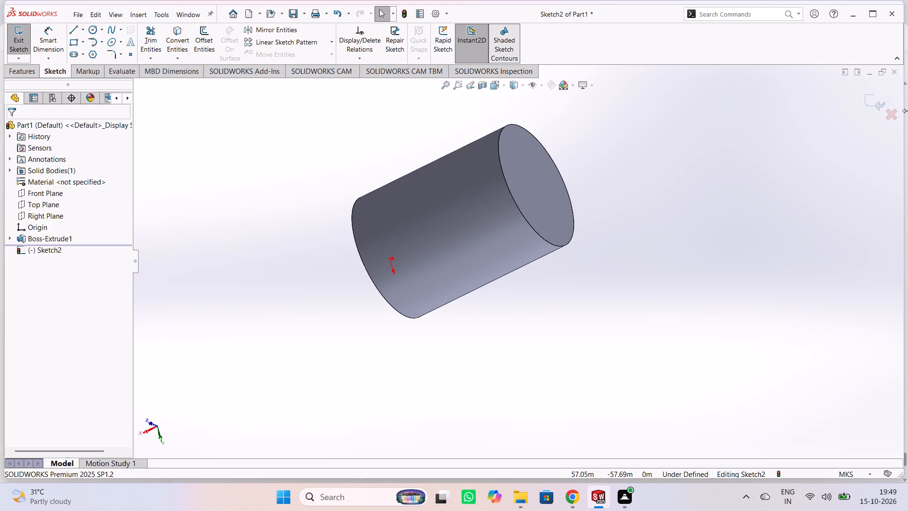
{"action": "middle_click_drag", "start_coordinate": [896, 146], "coordinate": [832, 177]}
{"action": "middle_click_drag", "start_coordinate": [657, 217], "coordinate": [907, 172]}
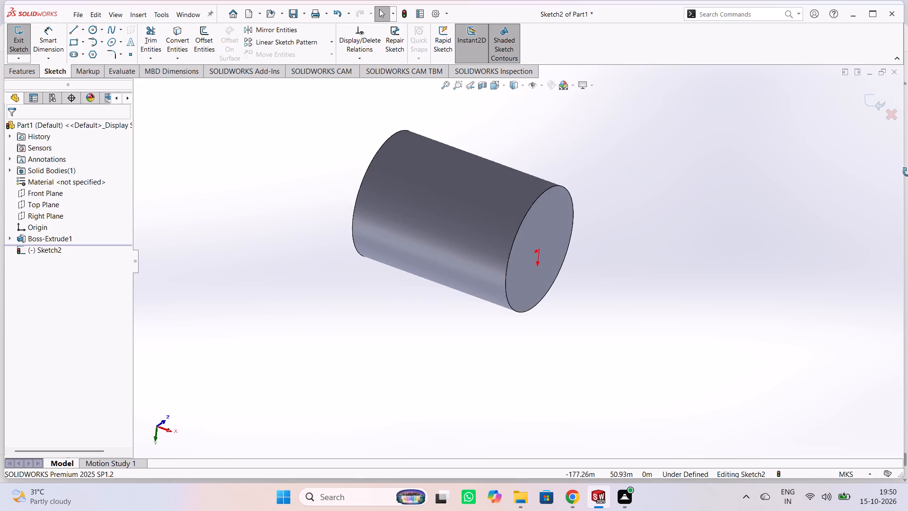
{"action": "middle_click_drag", "start_coordinate": [907, 172], "coordinate": [287, 0]}
{"action": "middle_click_drag", "start_coordinate": [907, 103], "coordinate": [907, 72]}
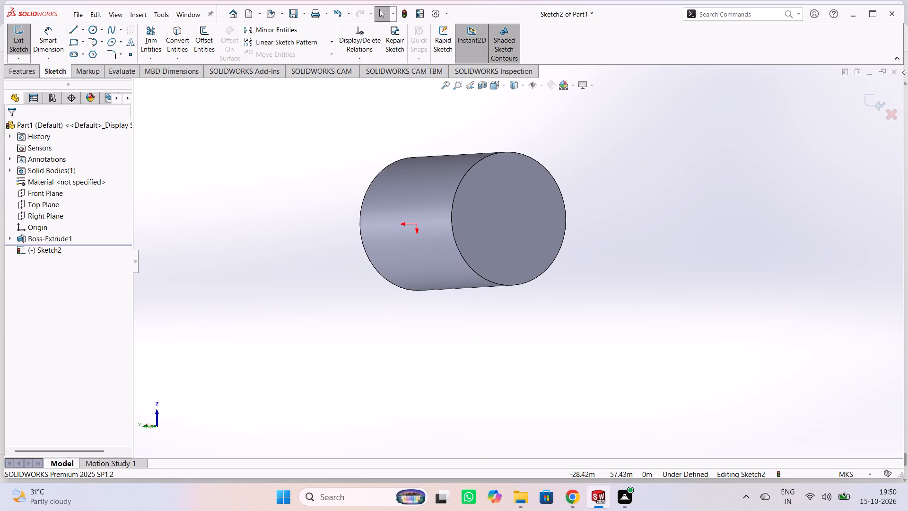
{"action": "middle_click_drag", "start_coordinate": [907, 72], "coordinate": [808, 126]}
{"action": "middle_click_drag", "start_coordinate": [808, 126], "coordinate": [907, 36]}
{"action": "middle_click_drag", "start_coordinate": [713, 164], "coordinate": [467, 247]}
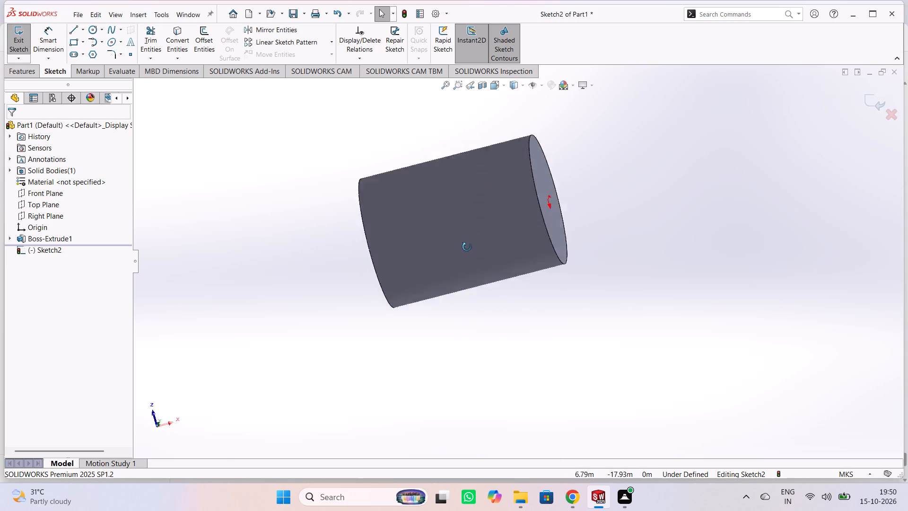
{"action": "middle_click_drag", "start_coordinate": [467, 247], "coordinate": [907, 206]}
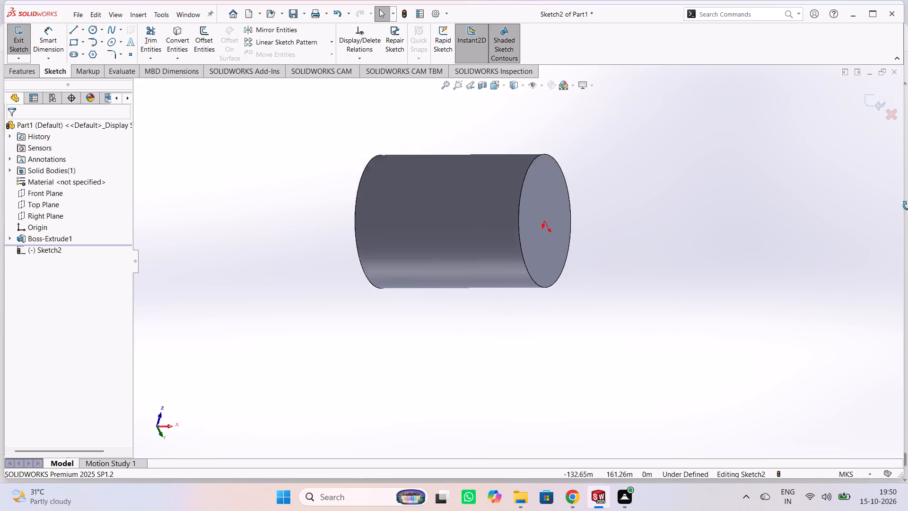
{"action": "middle_click_drag", "start_coordinate": [907, 206], "coordinate": [825, 117]}
{"action": "middle_click_drag", "start_coordinate": [876, 117], "coordinate": [733, 272]}
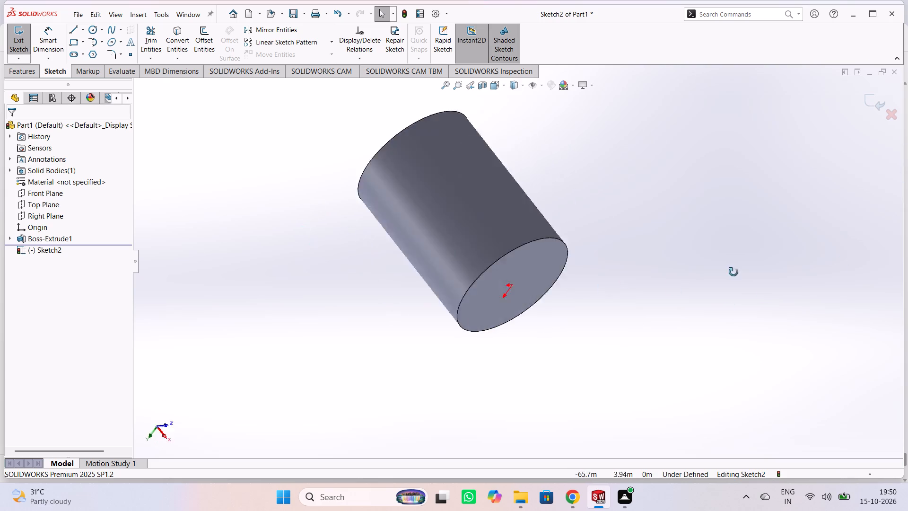
{"action": "middle_click_drag", "start_coordinate": [733, 272], "coordinate": [900, 112]}
{"action": "middle_click_drag", "start_coordinate": [907, 130], "coordinate": [469, 178]}
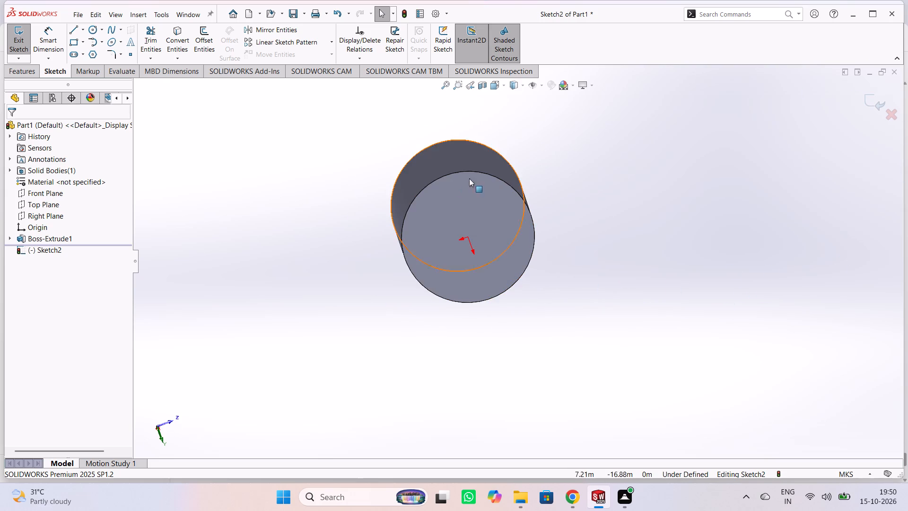
Examine the cylinder from all around, including both flat end faces and the position of the sketch origin.
{"action": "middle_click_drag", "start_coordinate": [469, 178], "coordinate": [544, 178]}
{"action": "middle_click_drag", "start_coordinate": [597, 160], "coordinate": [322, 210]}
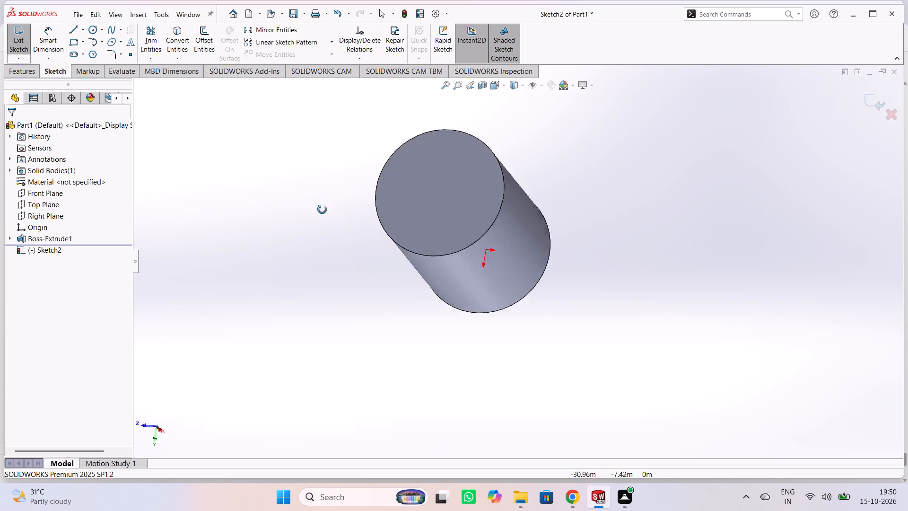
{"action": "middle_click_drag", "start_coordinate": [322, 210], "coordinate": [734, 24]}
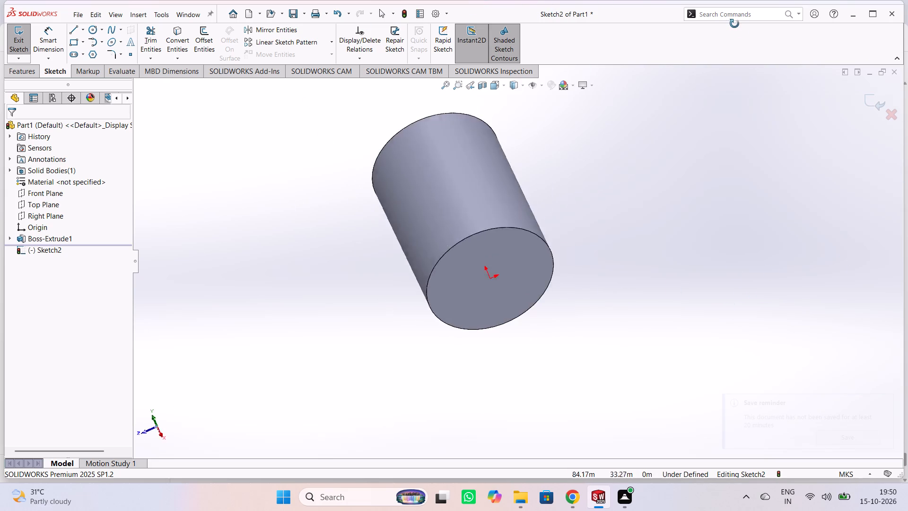
{"action": "middle_click_drag", "start_coordinate": [734, 24], "coordinate": [329, 72]}
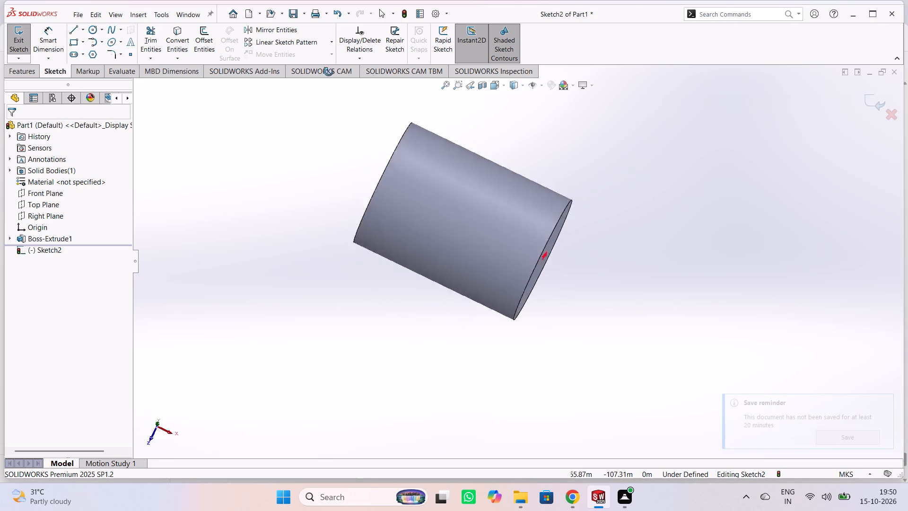
{"action": "middle_click_drag", "start_coordinate": [329, 72], "coordinate": [907, 87]}
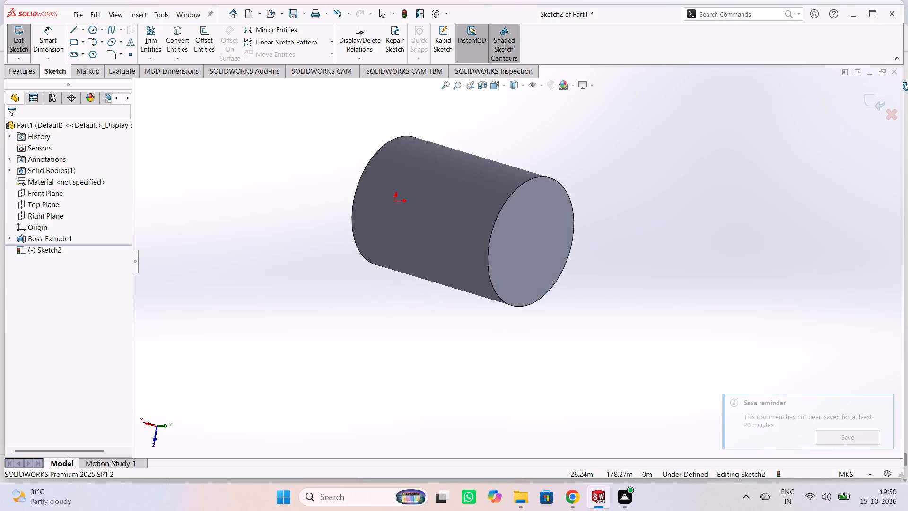
{"action": "middle_click_drag", "start_coordinate": [907, 87], "coordinate": [617, 233]}
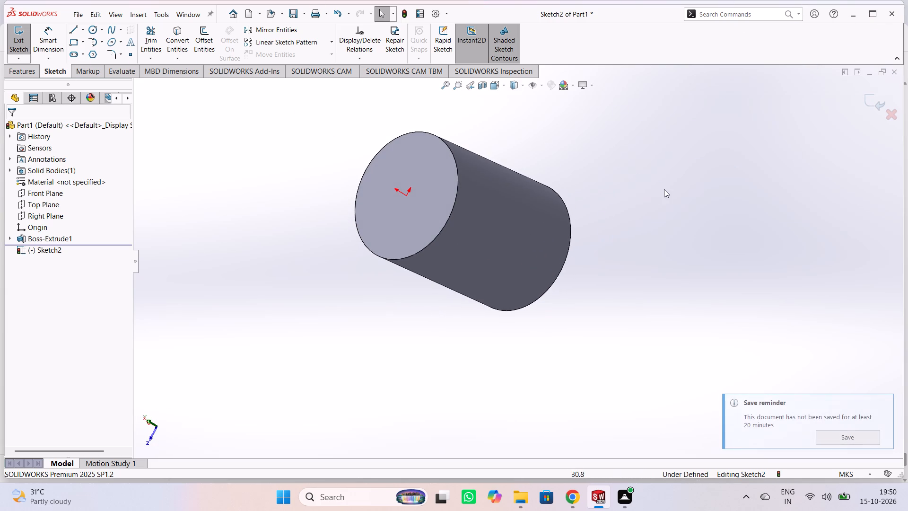
{"action": "middle_click_drag", "start_coordinate": [678, 165], "coordinate": [809, 261]}
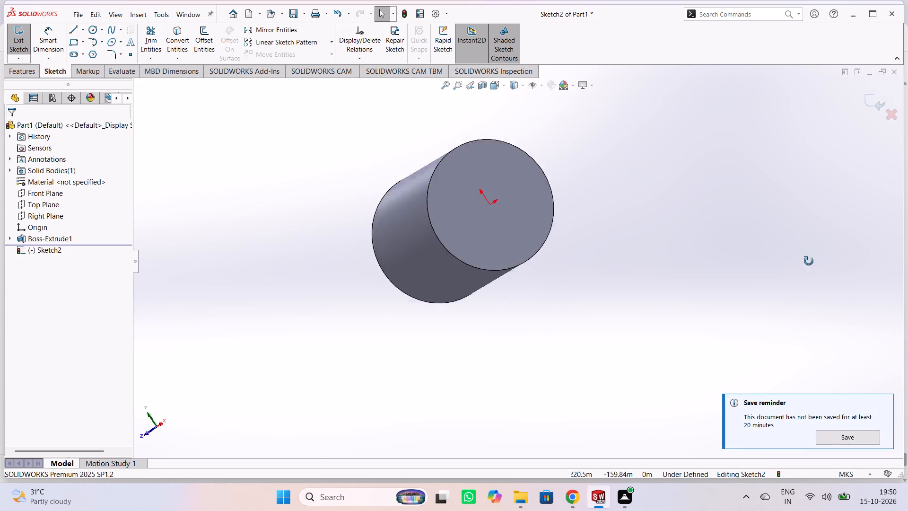
{"action": "middle_click_drag", "start_coordinate": [809, 261], "coordinate": [682, 299]}
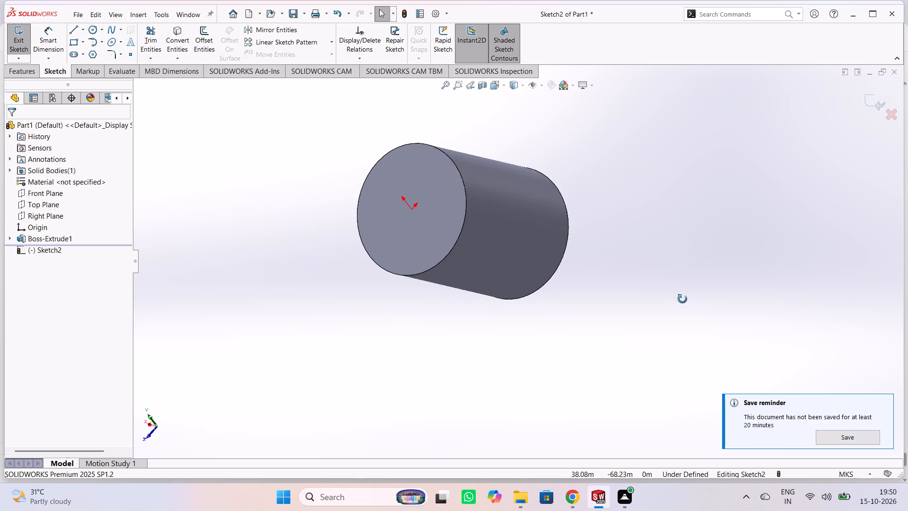
{"action": "middle_click_drag", "start_coordinate": [682, 299], "coordinate": [778, 161]}
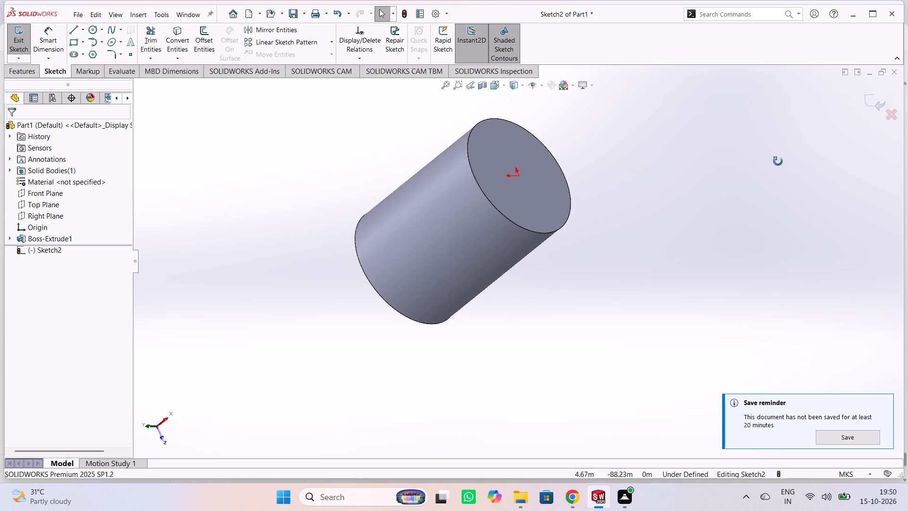
{"action": "middle_click_drag", "start_coordinate": [778, 161], "coordinate": [836, 268]}
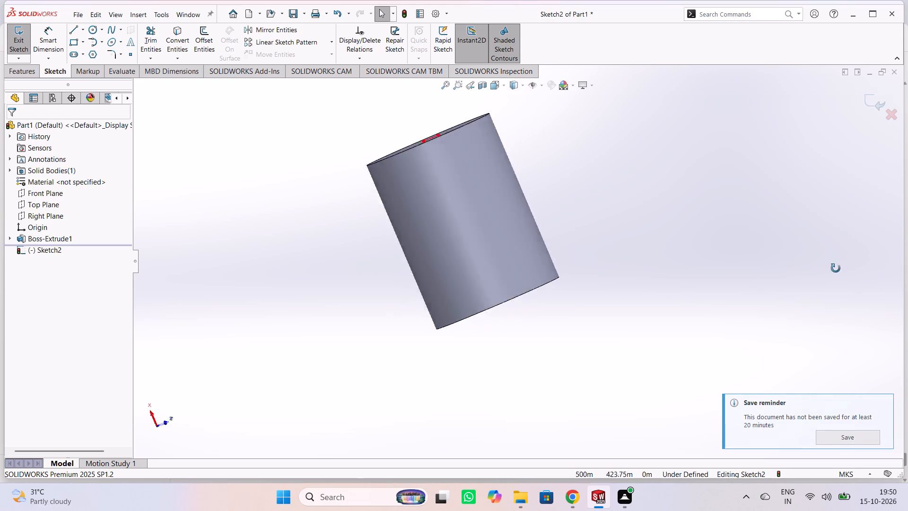
{"action": "middle_click_drag", "start_coordinate": [836, 268], "coordinate": [511, 206]}
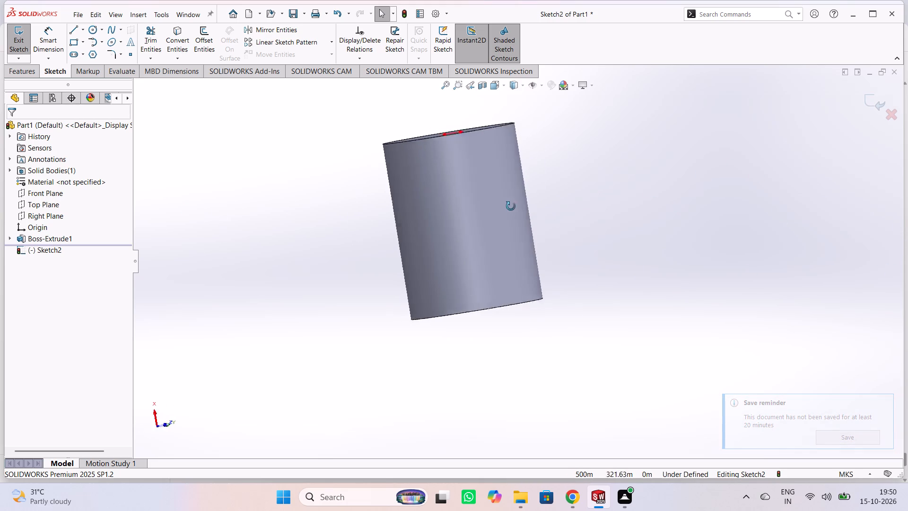
{"action": "middle_click_drag", "start_coordinate": [511, 206], "coordinate": [621, 159]}
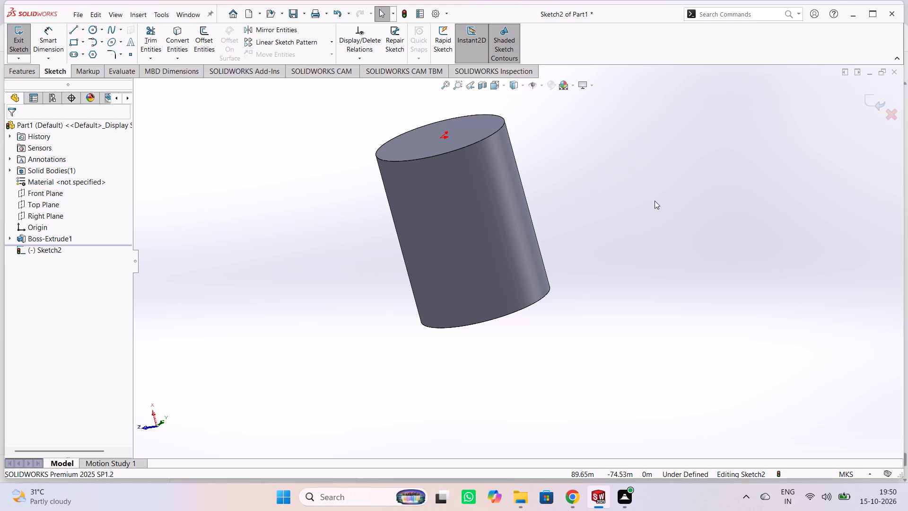
Sketch a six-sided polygon centred on the origin of the cylinder's end face, with an inscribed circle about 31.26 m in diameter.
{"action": "key", "text": "ctrl+8"}
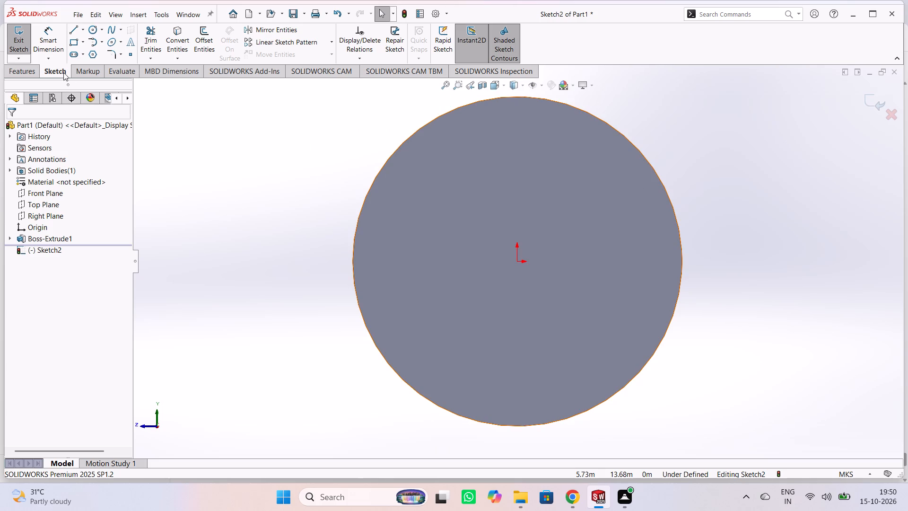
{"action": "left_click", "coordinate": [85, 41]}
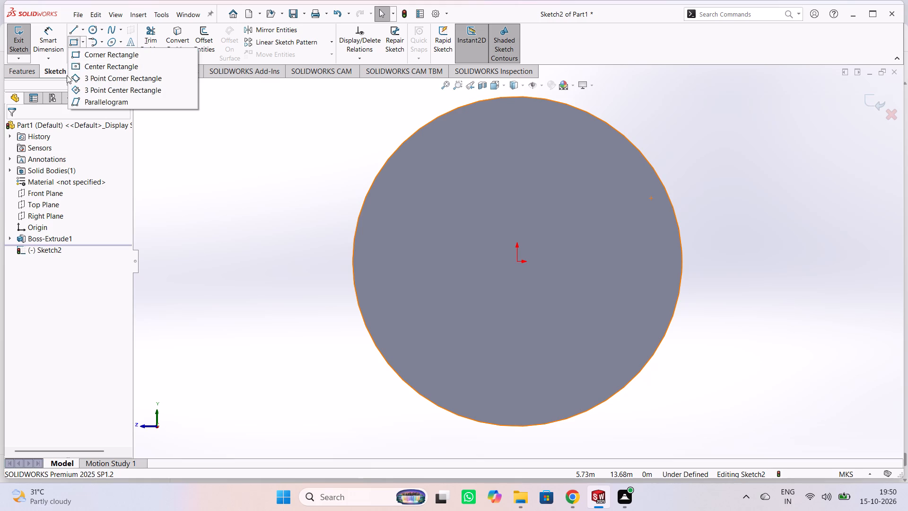
{"action": "left_click", "coordinate": [222, 168]}
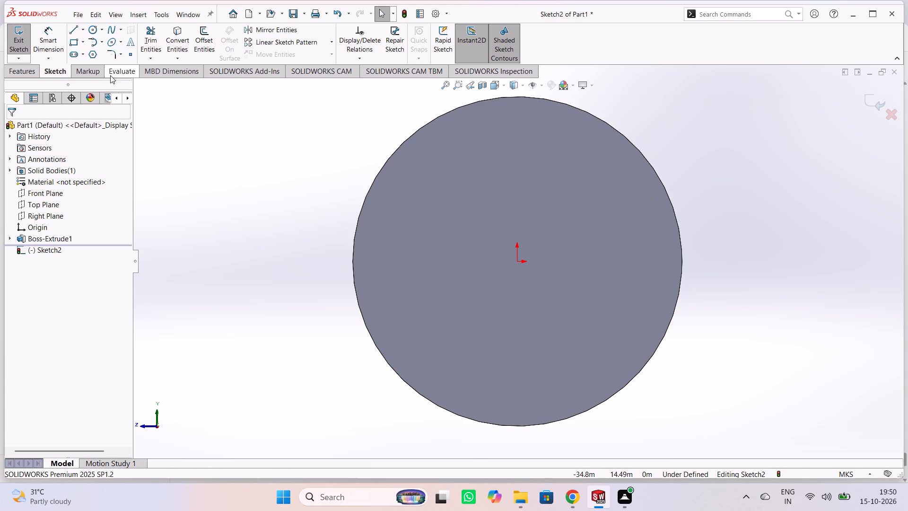
{"action": "left_click", "coordinate": [91, 55]}
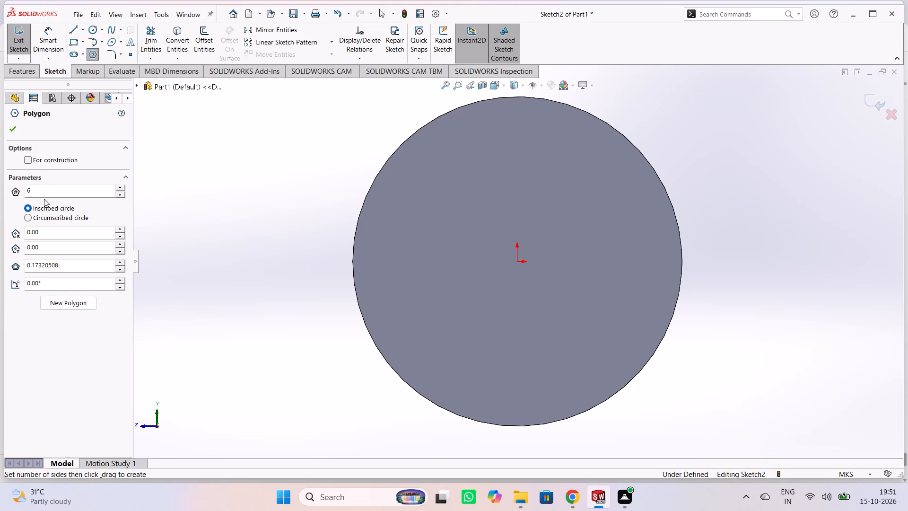
{"action": "left_click", "coordinate": [517, 261]}
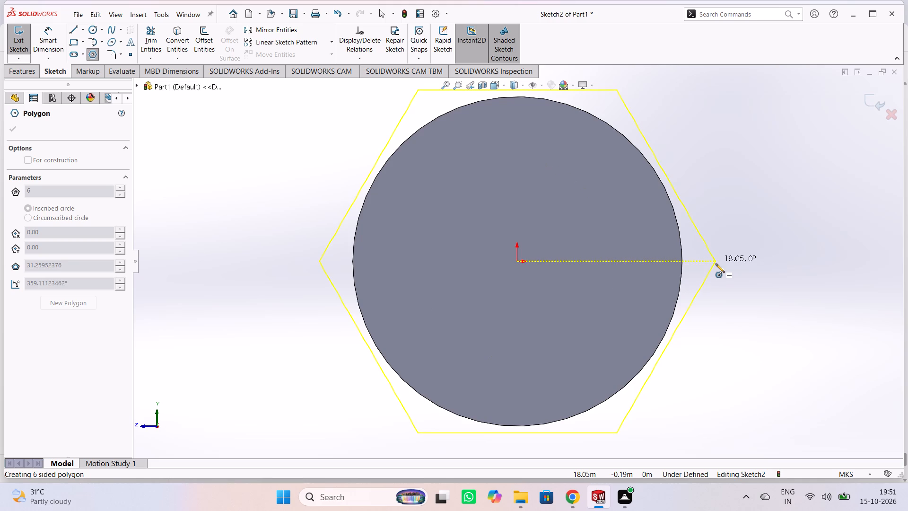
{"action": "left_click", "coordinate": [716, 264]}
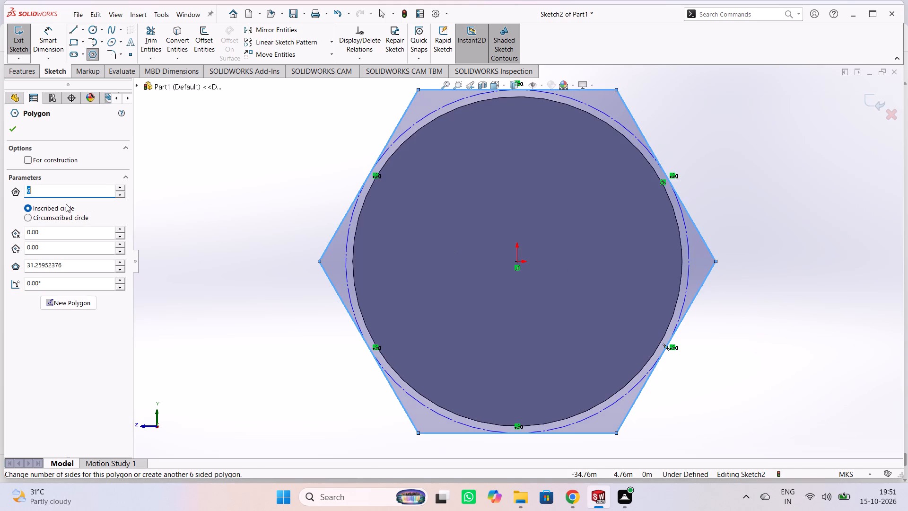
{"action": "left_click", "coordinate": [10, 133]}
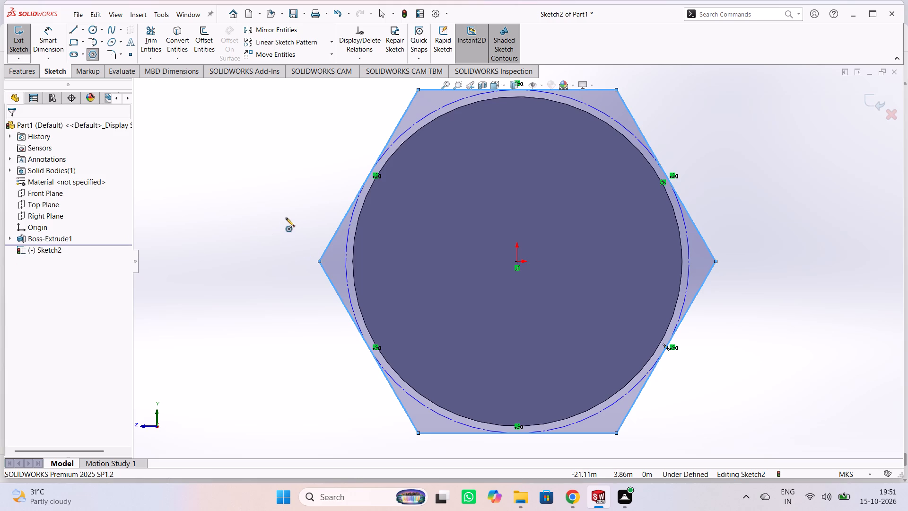
{"action": "left_click", "coordinate": [278, 209]}
{"action": "key", "text": "Escape"}
Dimension the hexagon's inscribed construction circle with Smart Dimension and set its diameter to 32 m.
{"action": "middle_click_drag", "start_coordinate": [286, 213], "coordinate": [312, 246]}
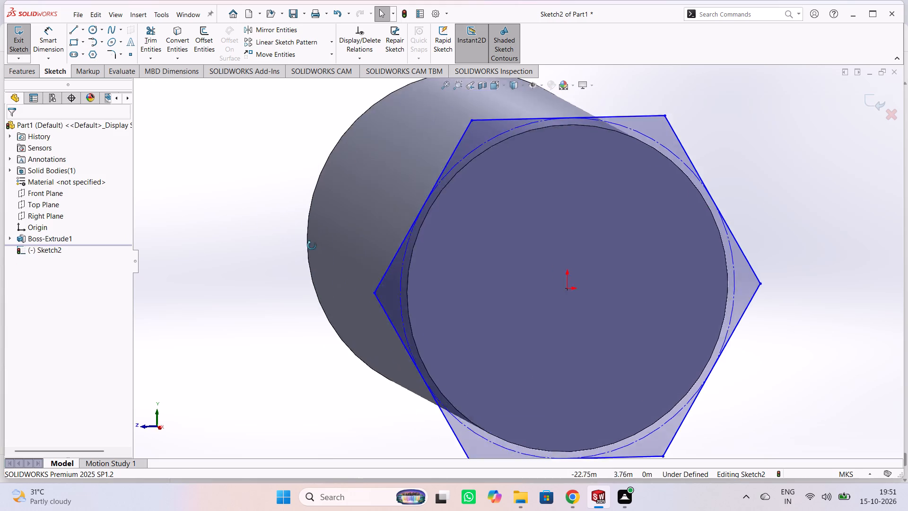
{"action": "middle_click_drag", "start_coordinate": [312, 246], "coordinate": [333, 252]}
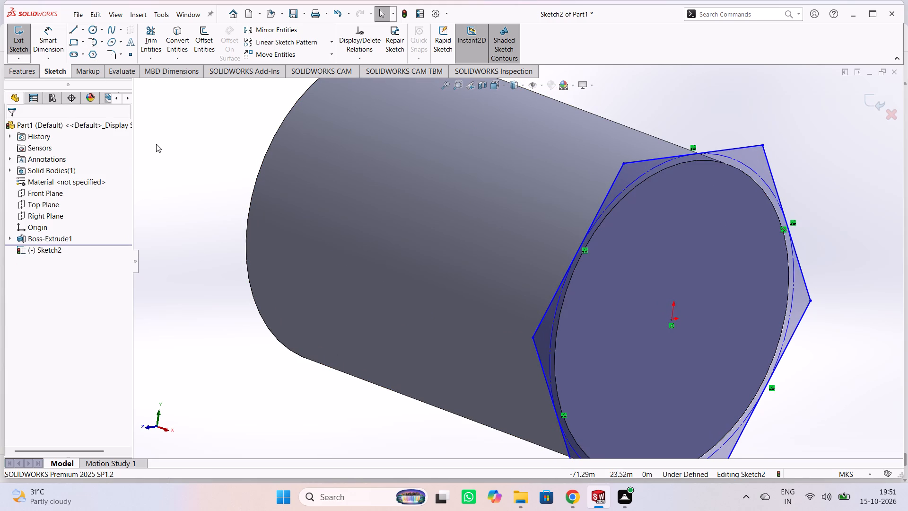
{"action": "left_click", "coordinate": [44, 37]}
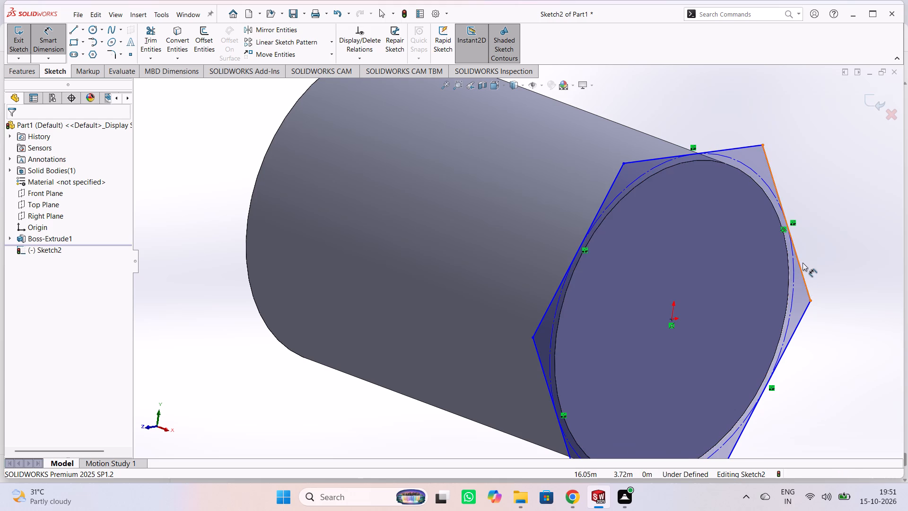
{"action": "left_click", "coordinate": [792, 276]}
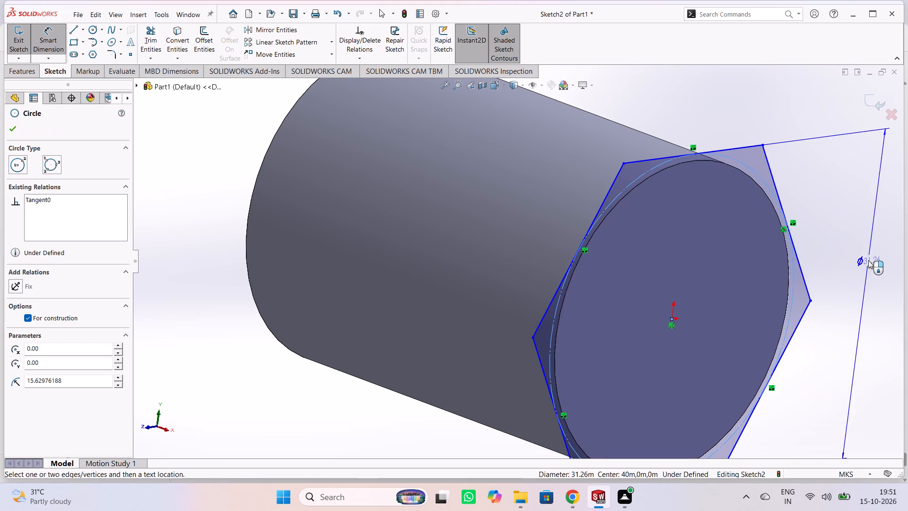
{"action": "left_click", "coordinate": [865, 268]}
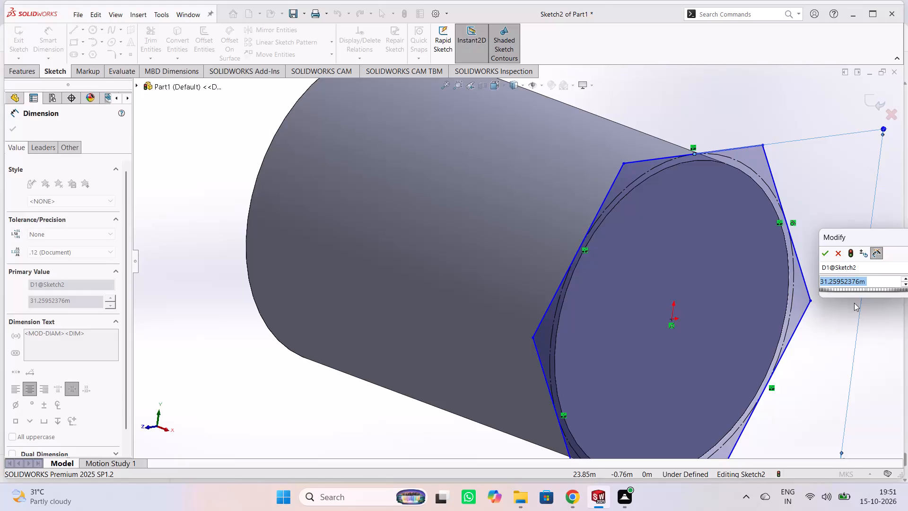
{"action": "type", "text": "32"}
{"action": "key", "text": "Return"}
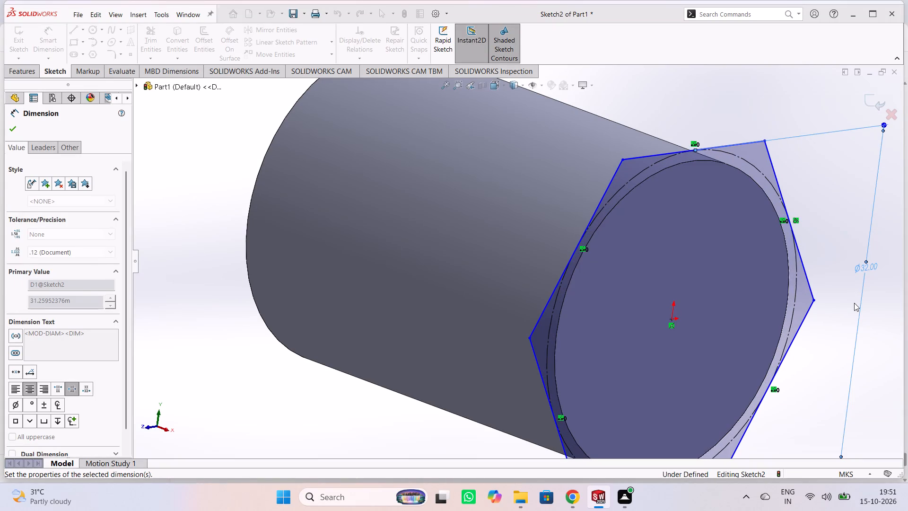
{"action": "left_click", "coordinate": [823, 264]}
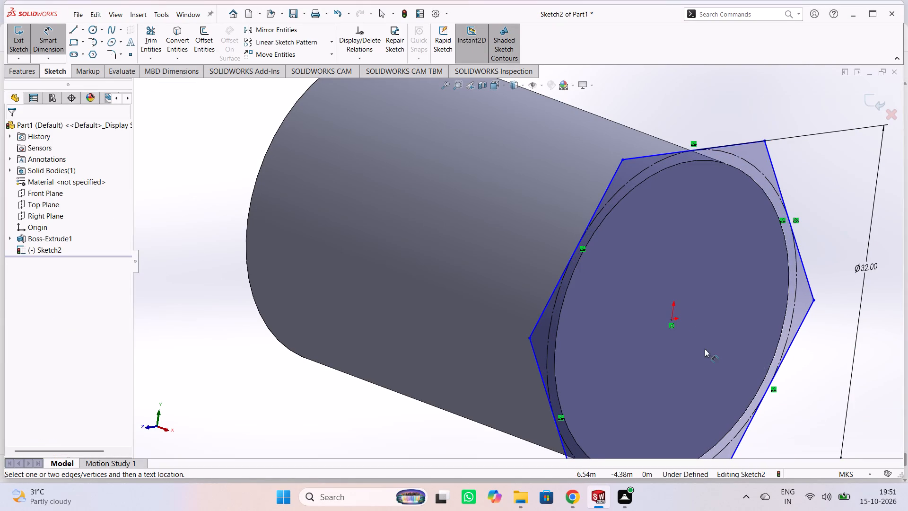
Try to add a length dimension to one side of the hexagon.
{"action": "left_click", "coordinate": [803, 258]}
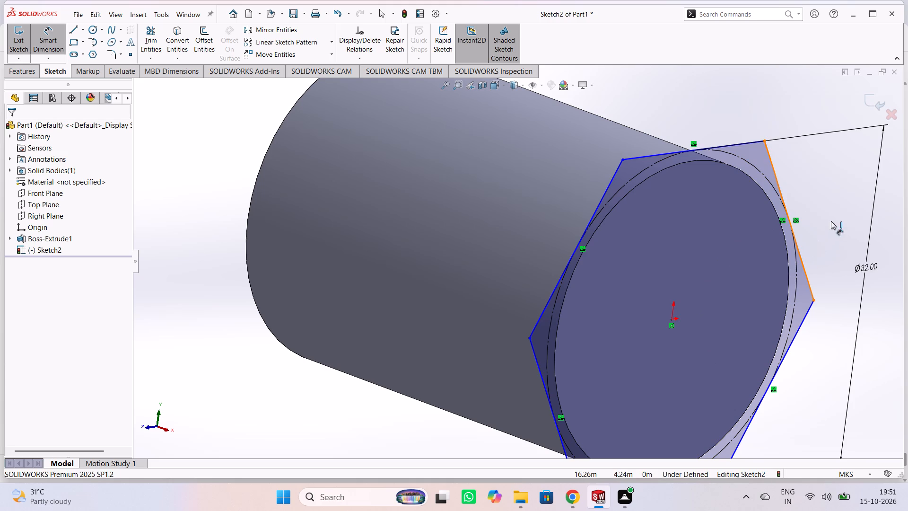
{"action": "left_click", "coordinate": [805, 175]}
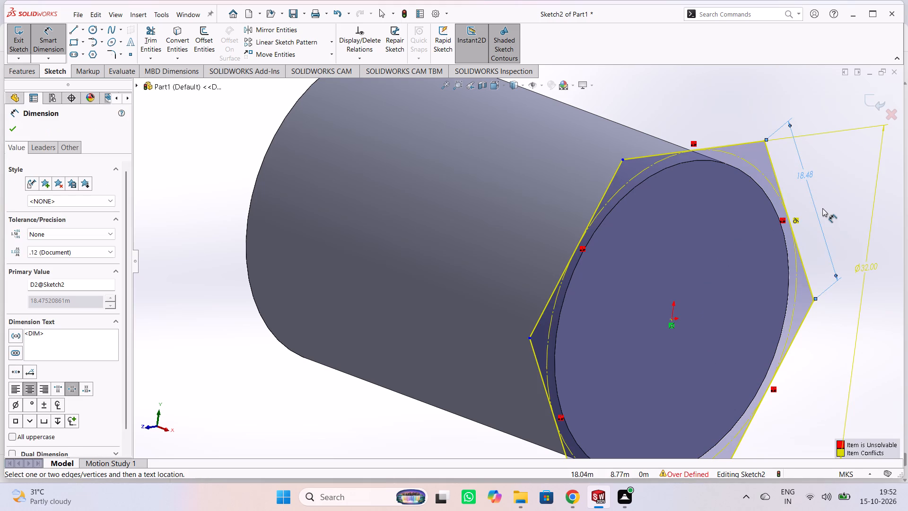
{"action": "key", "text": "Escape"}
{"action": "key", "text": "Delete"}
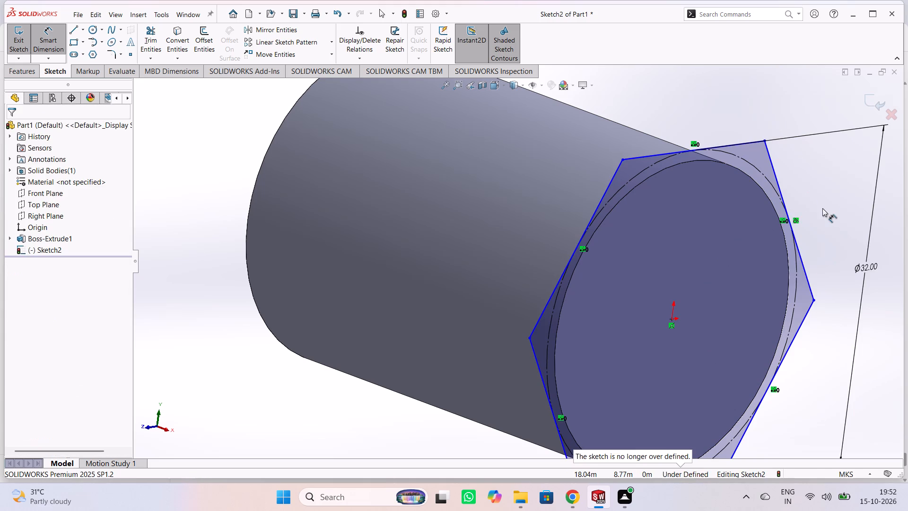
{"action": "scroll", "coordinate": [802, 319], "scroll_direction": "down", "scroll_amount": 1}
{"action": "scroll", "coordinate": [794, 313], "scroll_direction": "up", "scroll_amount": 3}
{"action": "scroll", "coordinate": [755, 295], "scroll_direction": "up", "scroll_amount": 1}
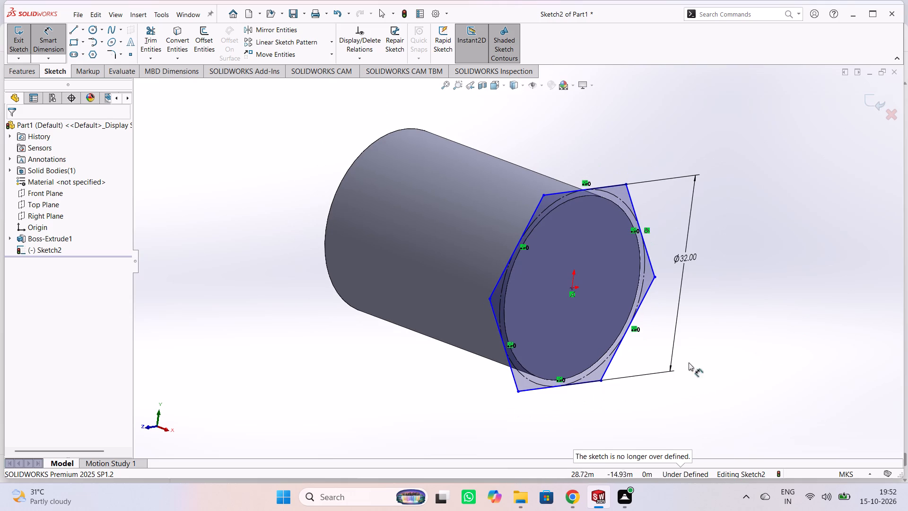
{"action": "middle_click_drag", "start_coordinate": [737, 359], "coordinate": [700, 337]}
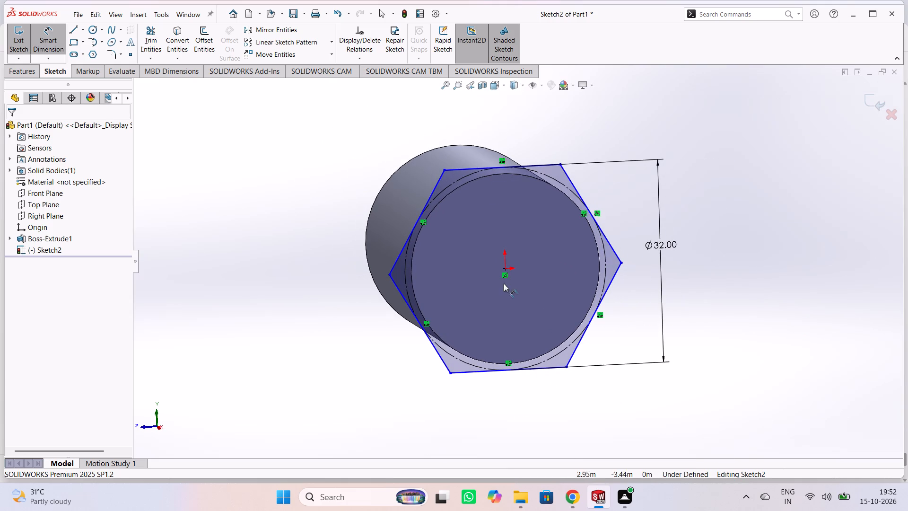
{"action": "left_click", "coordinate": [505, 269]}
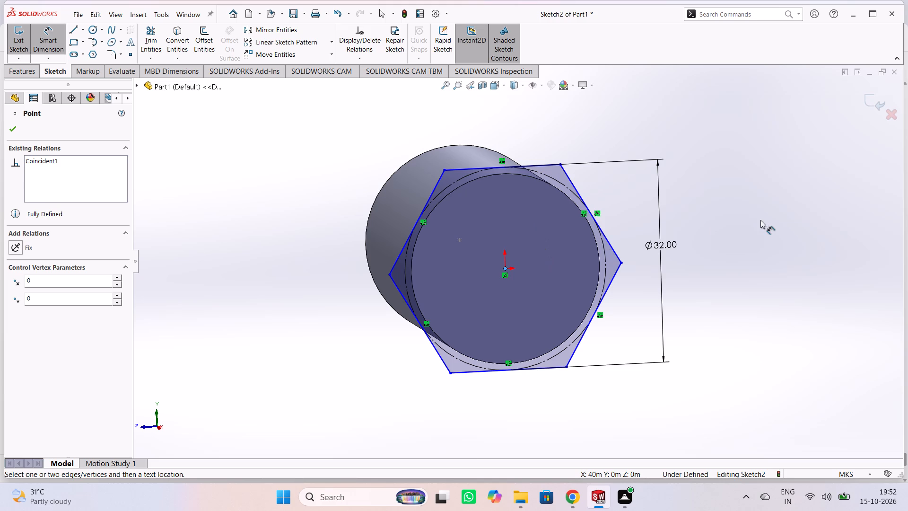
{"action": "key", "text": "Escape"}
Extrude the hexagon sketch 60 m outward from the cylinder's end face as a blind boss merged with the body.
{"action": "scroll", "coordinate": [290, 219], "scroll_direction": "up", "scroll_amount": 1}
{"action": "middle_click_drag", "start_coordinate": [292, 220], "coordinate": [308, 234]}
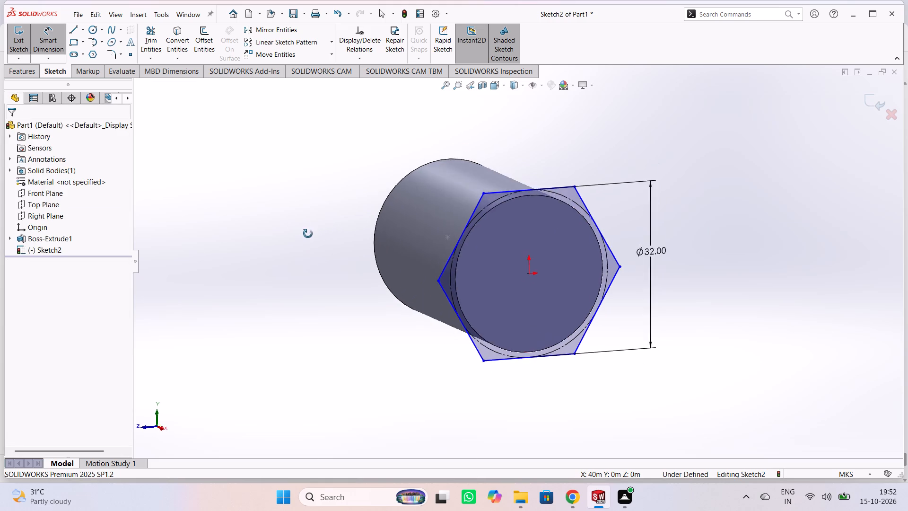
{"action": "middle_click_drag", "start_coordinate": [308, 234], "coordinate": [318, 260]}
{"action": "key", "text": "Escape"}
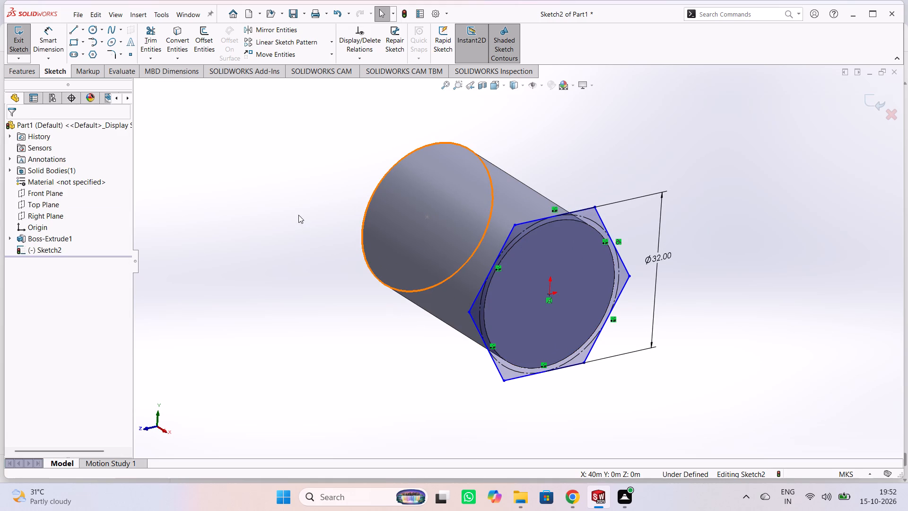
{"action": "left_click", "coordinate": [31, 70]}
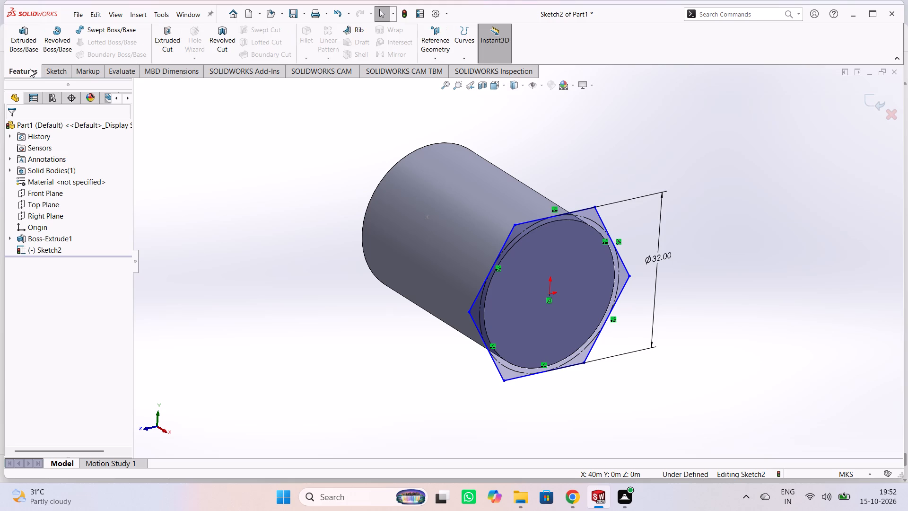
{"action": "left_click", "coordinate": [21, 42]}
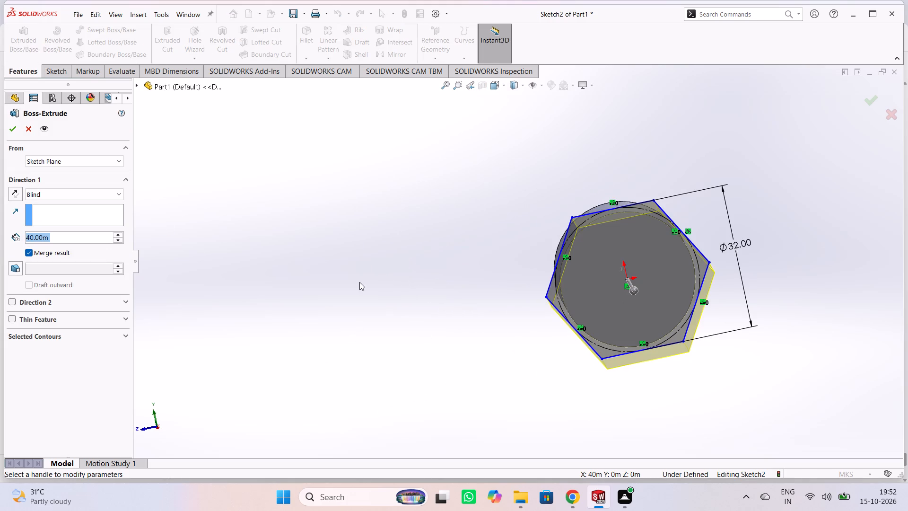
{"action": "middle_click_drag", "start_coordinate": [362, 281], "coordinate": [454, 297]}
{"action": "middle_click_drag", "start_coordinate": [365, 276], "coordinate": [374, 284]}
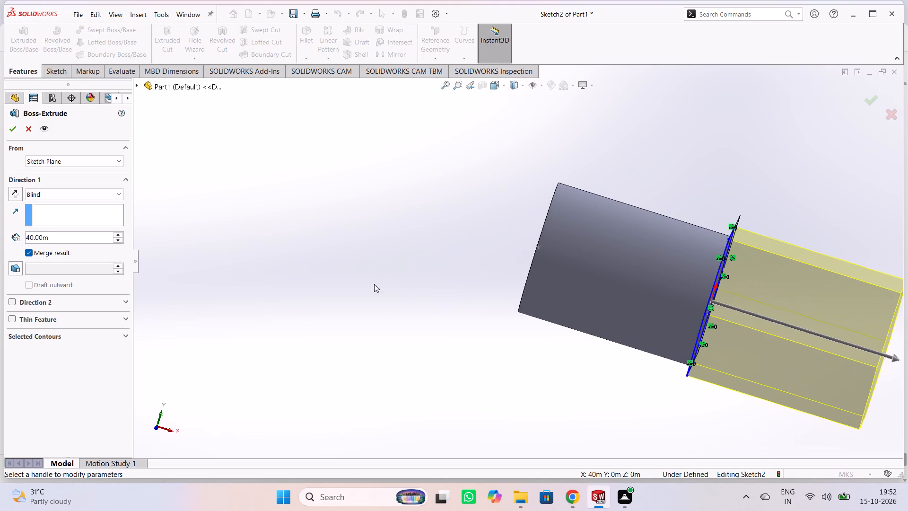
{"action": "middle_click_drag", "start_coordinate": [374, 284], "coordinate": [245, 307]}
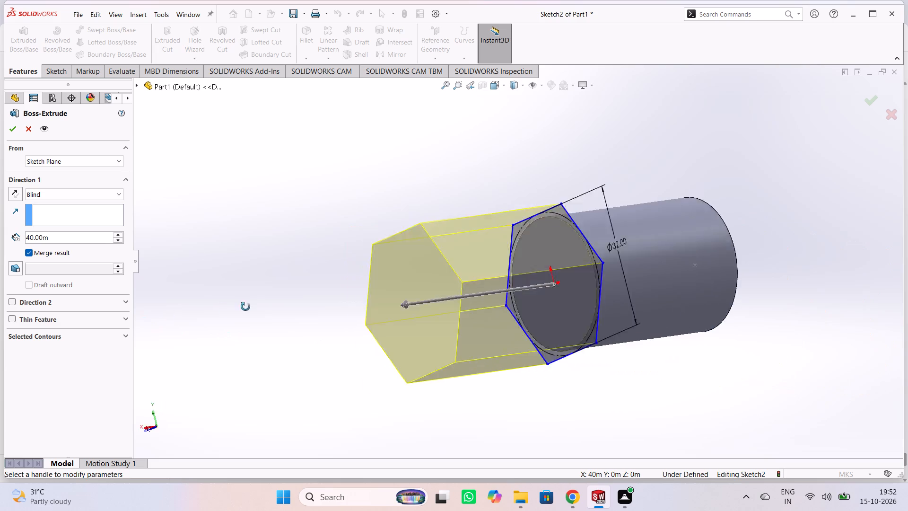
{"action": "middle_click_drag", "start_coordinate": [245, 307], "coordinate": [218, 319]}
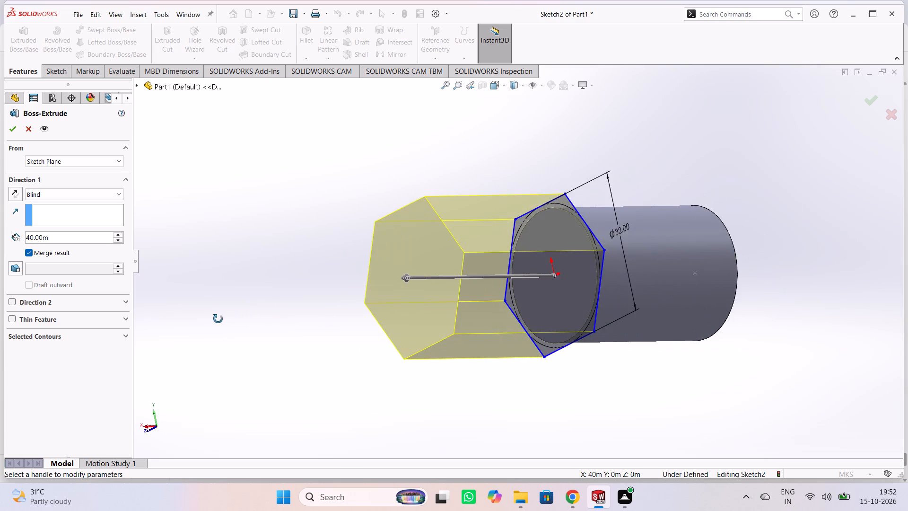
{"action": "middle_click_drag", "start_coordinate": [218, 319], "coordinate": [161, 340]}
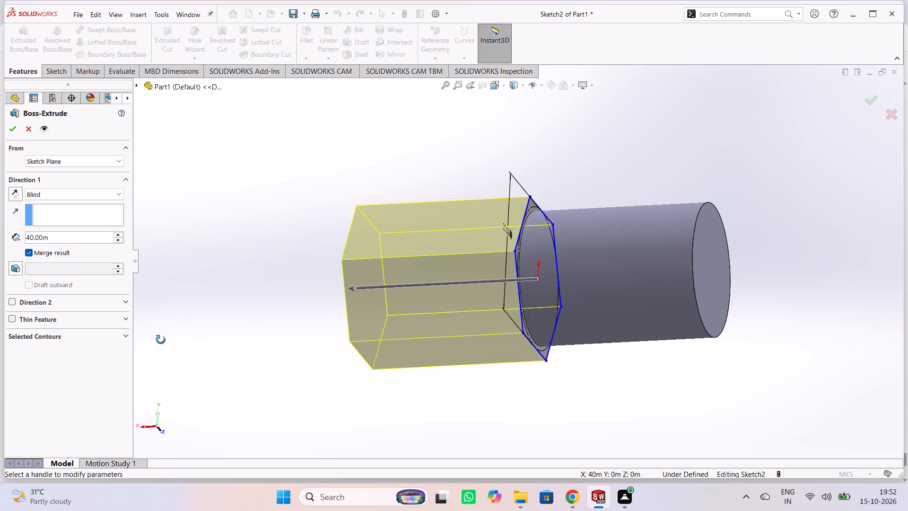
{"action": "middle_click_drag", "start_coordinate": [161, 340], "coordinate": [351, 329]}
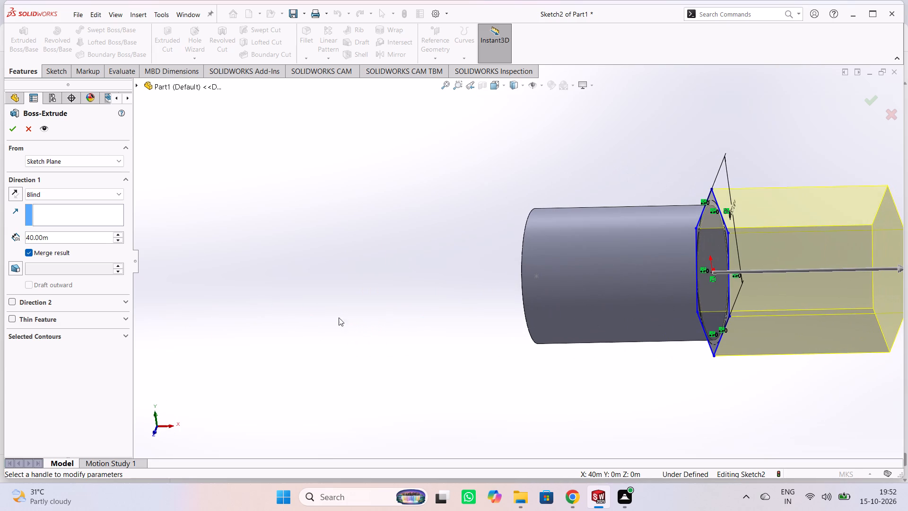
{"action": "left_click", "coordinate": [58, 236]}
{"action": "left_click", "coordinate": [58, 236]}
{"action": "type", "text": "60"}
{"action": "key", "text": "Return"}
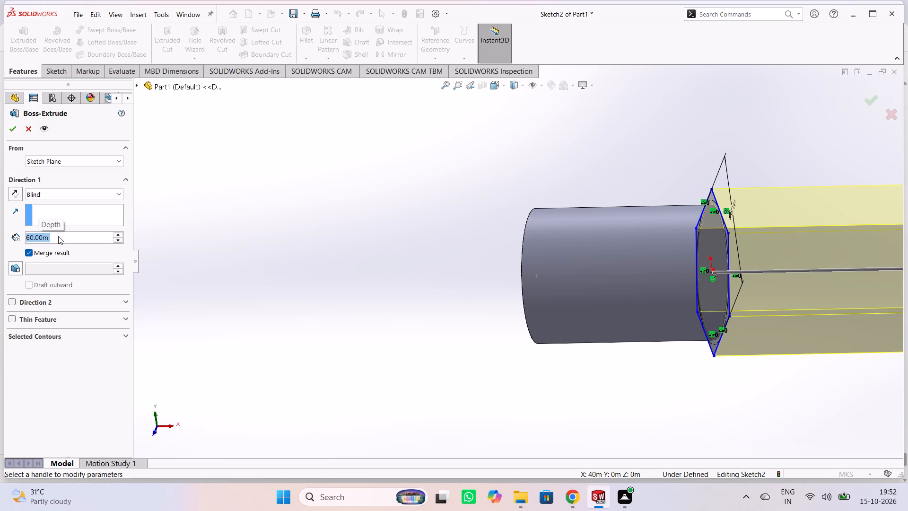
{"action": "scroll", "coordinate": [243, 261], "scroll_direction": "down", "scroll_amount": 2}
{"action": "scroll", "coordinate": [247, 261], "scroll_direction": "up", "scroll_amount": 4}
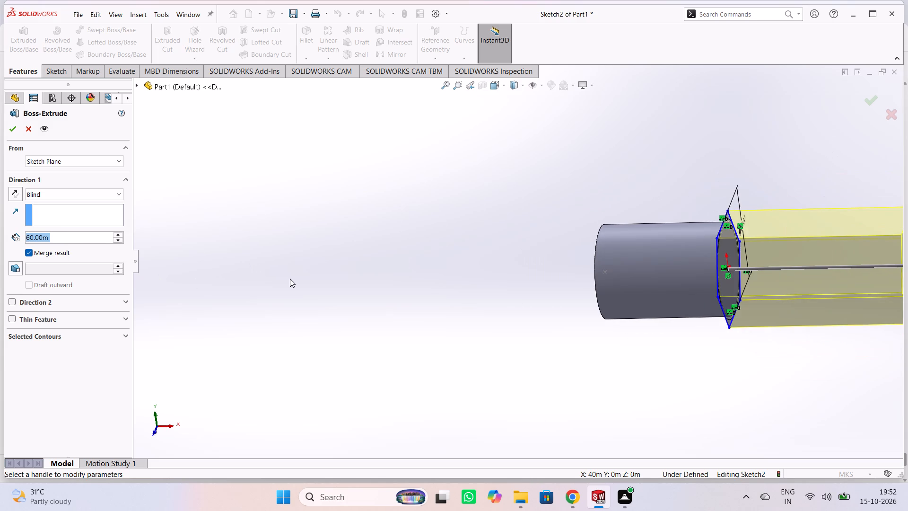
{"action": "scroll", "coordinate": [290, 279], "scroll_direction": "up", "scroll_amount": 2}
{"action": "left_click", "coordinate": [384, 313]}
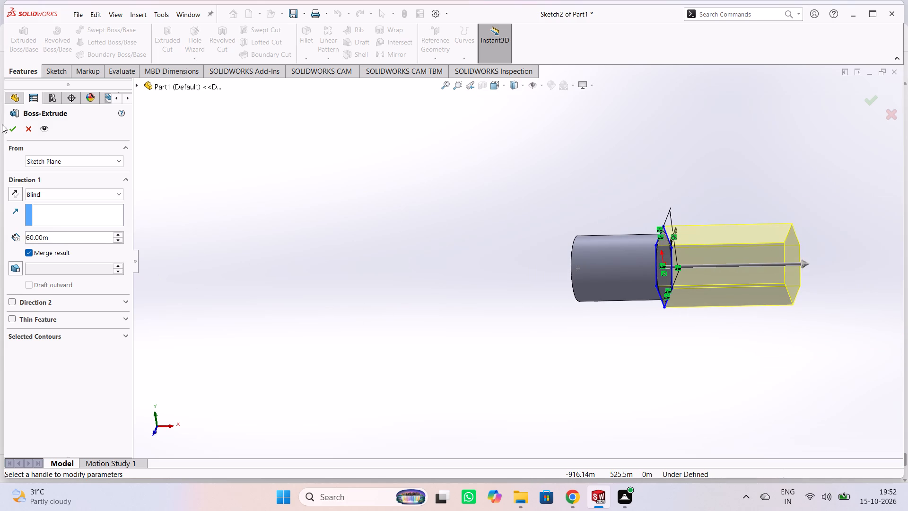
{"action": "left_click", "coordinate": [11, 132]}
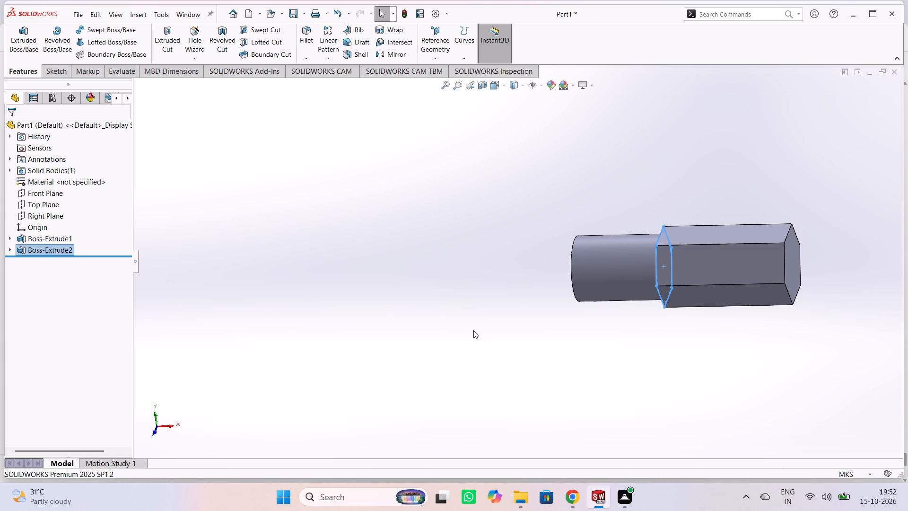
{"action": "left_click", "coordinate": [473, 330]}
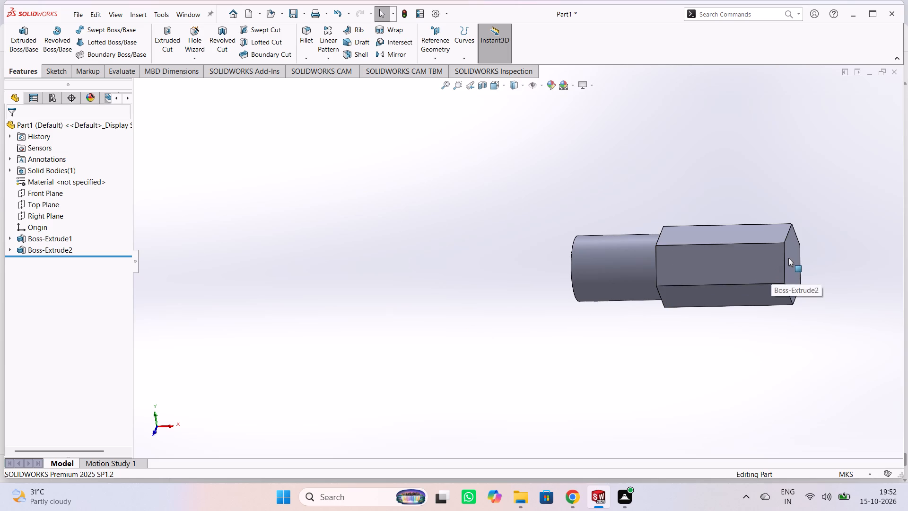
Start a new sketch on the free hexagonal end face of the 60 m boss.
{"action": "left_click", "coordinate": [788, 258]}
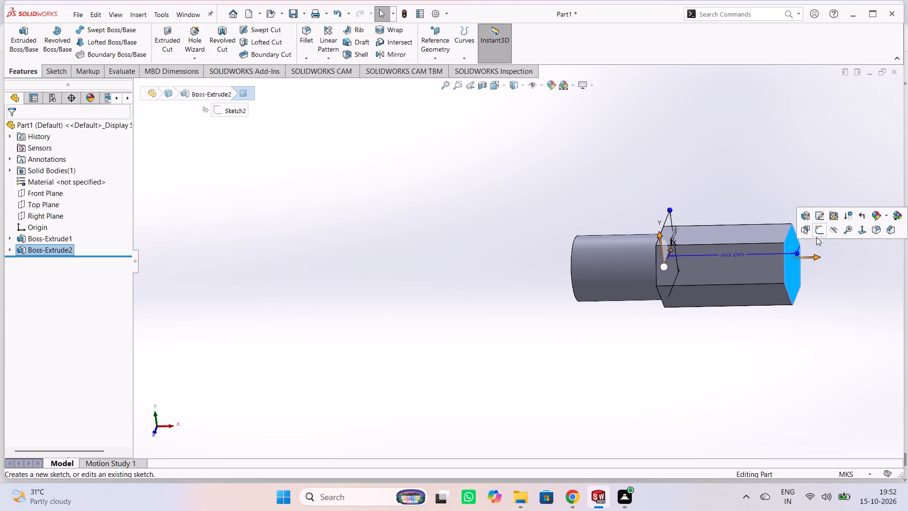
{"action": "left_click", "coordinate": [822, 235]}
{"action": "left_click", "coordinate": [786, 299]}
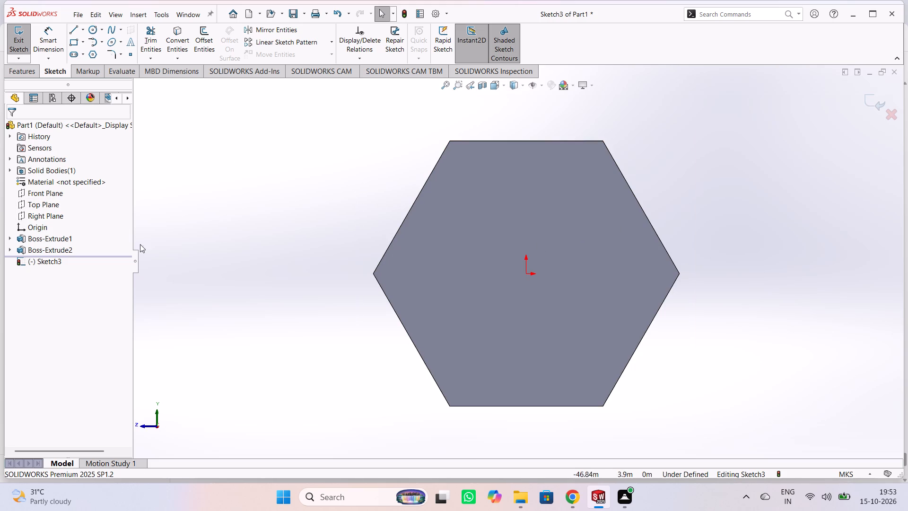
Examine the part from all around, including the hexagonal boss, the cylinder and the transition between them.
{"action": "middle_click_drag", "start_coordinate": [235, 305], "coordinate": [240, 193]}
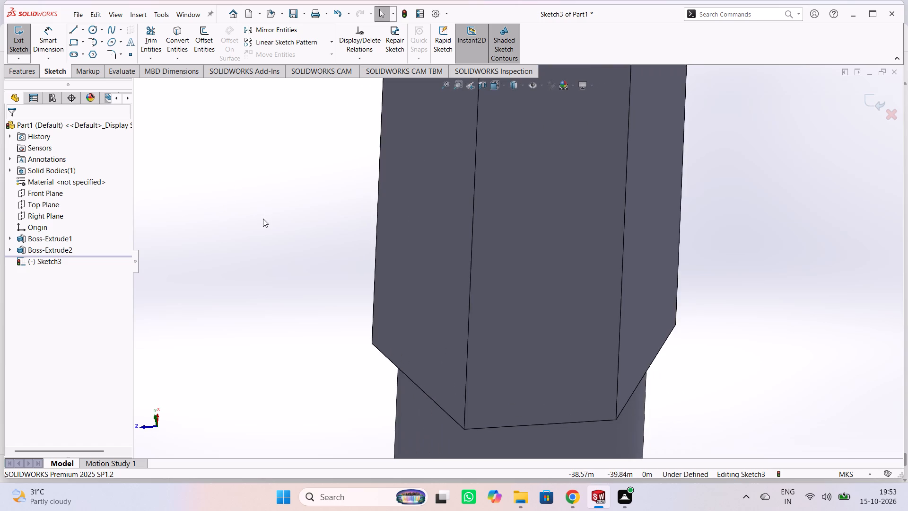
{"action": "scroll", "coordinate": [263, 219], "scroll_direction": "down", "scroll_amount": 2}
{"action": "scroll", "coordinate": [276, 219], "scroll_direction": "up", "scroll_amount": 2}
{"action": "scroll", "coordinate": [366, 219], "scroll_direction": "up", "scroll_amount": 3}
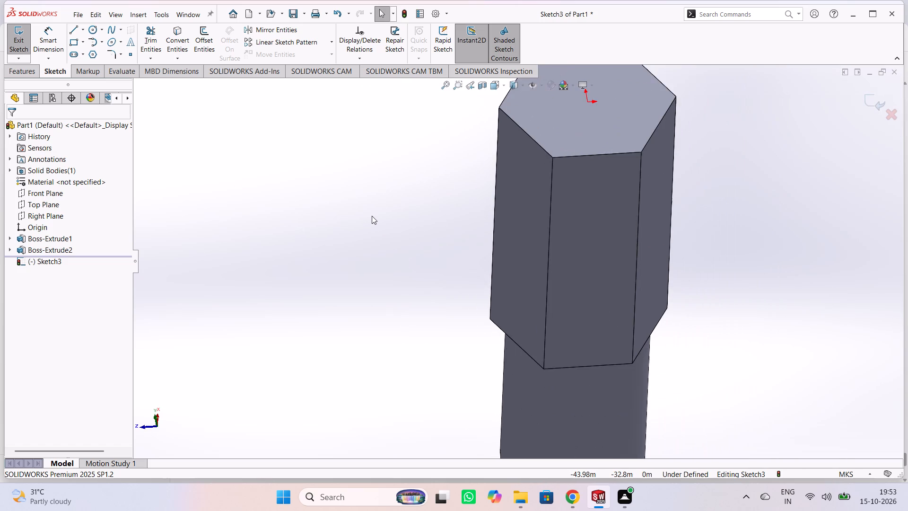
{"action": "scroll", "coordinate": [372, 216], "scroll_direction": "up", "scroll_amount": 1}
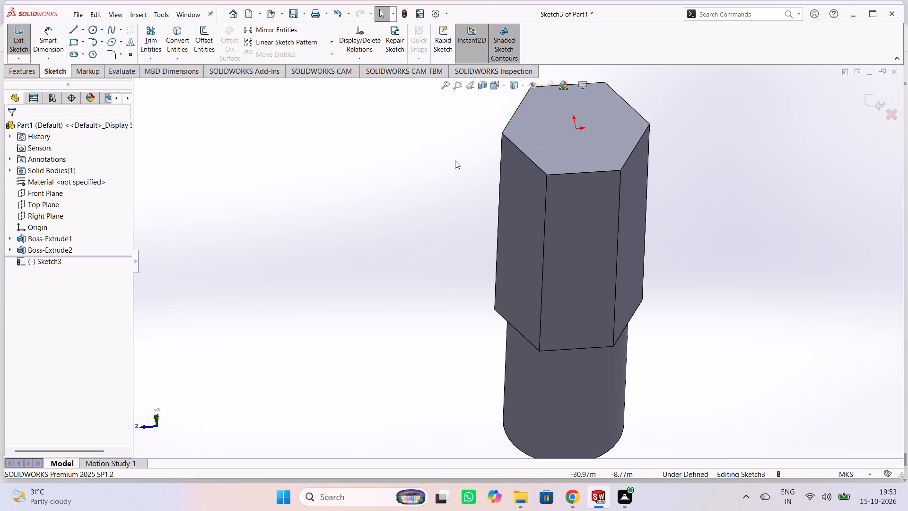
{"action": "scroll", "coordinate": [455, 168], "scroll_direction": "down", "scroll_amount": 1}
{"action": "scroll", "coordinate": [455, 168], "scroll_direction": "up", "scroll_amount": 3}
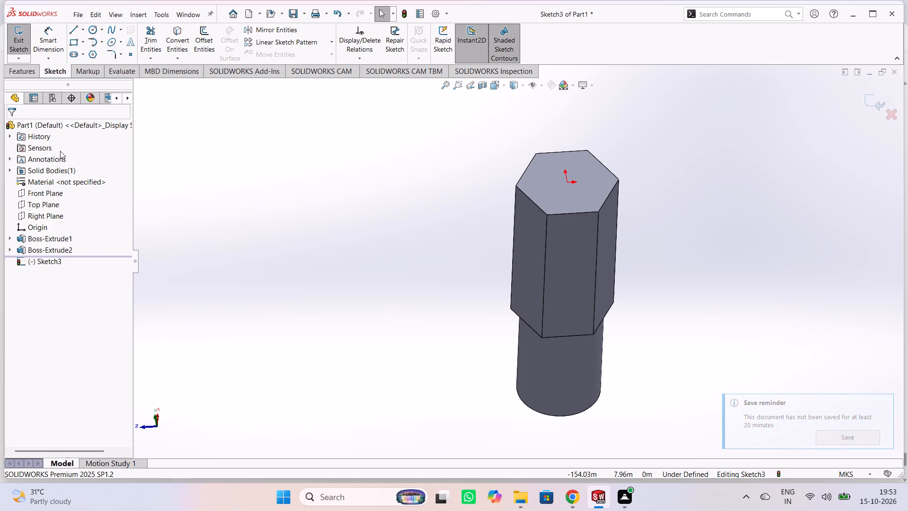
{"action": "middle_click_drag", "start_coordinate": [437, 198], "coordinate": [438, 198]}
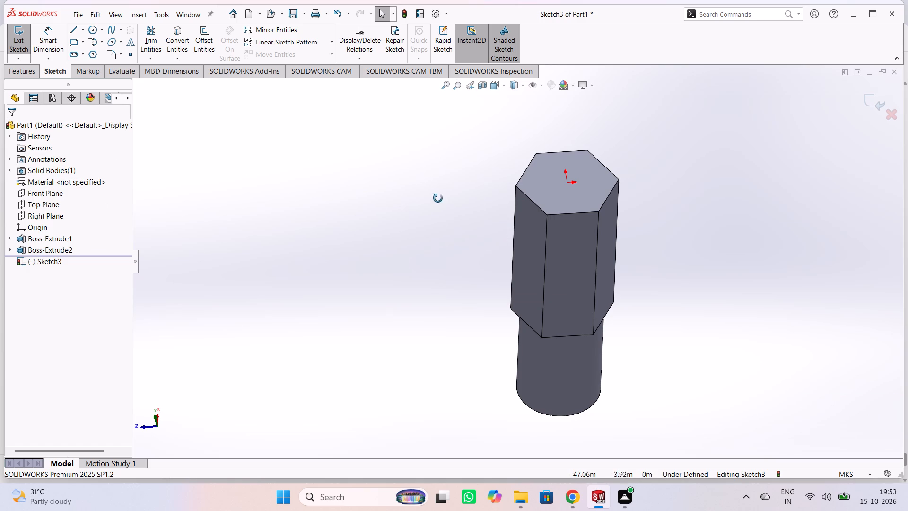
{"action": "middle_click_drag", "start_coordinate": [438, 198], "coordinate": [462, 217]}
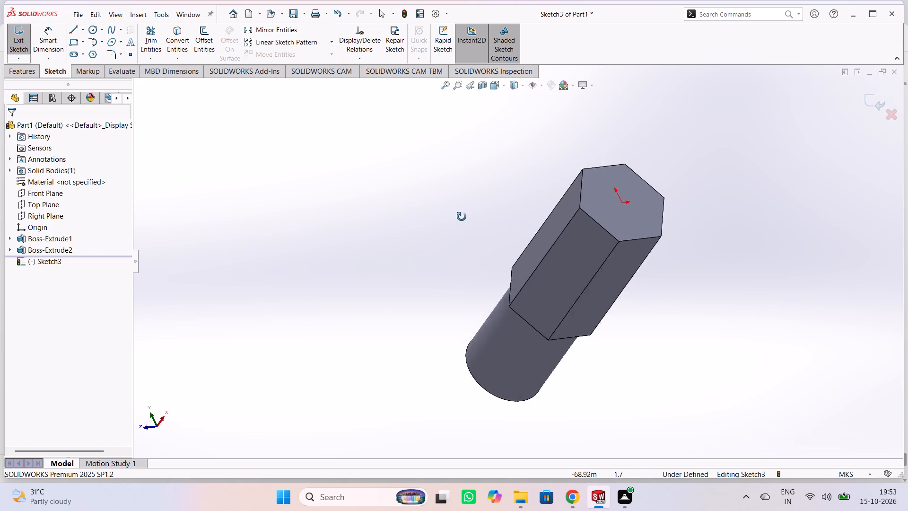
{"action": "middle_click_drag", "start_coordinate": [462, 217], "coordinate": [348, 257]}
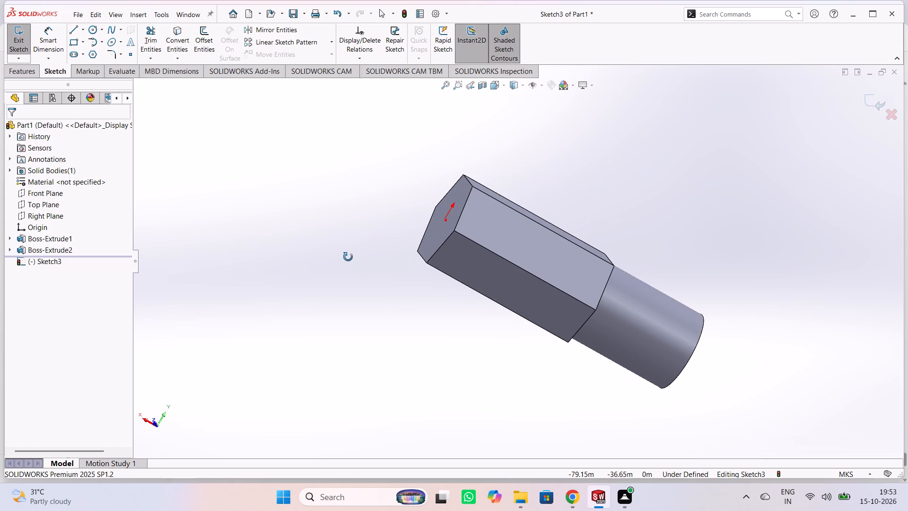
{"action": "middle_click_drag", "start_coordinate": [348, 257], "coordinate": [288, 261]}
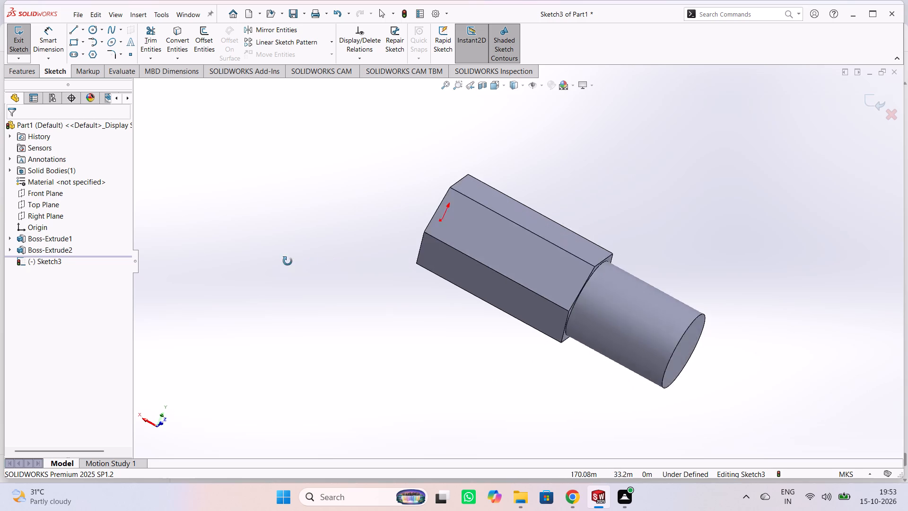
{"action": "middle_click_drag", "start_coordinate": [288, 261], "coordinate": [327, 286]}
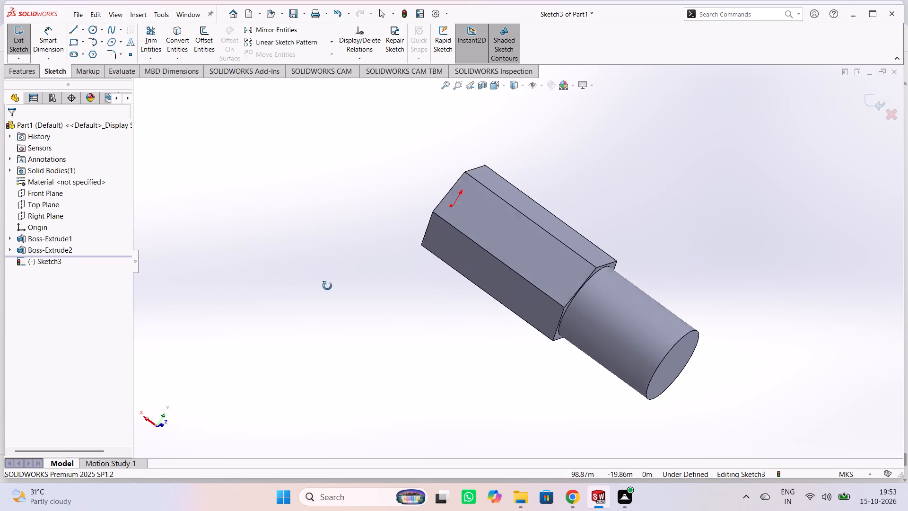
{"action": "middle_click_drag", "start_coordinate": [327, 286], "coordinate": [257, 307]}
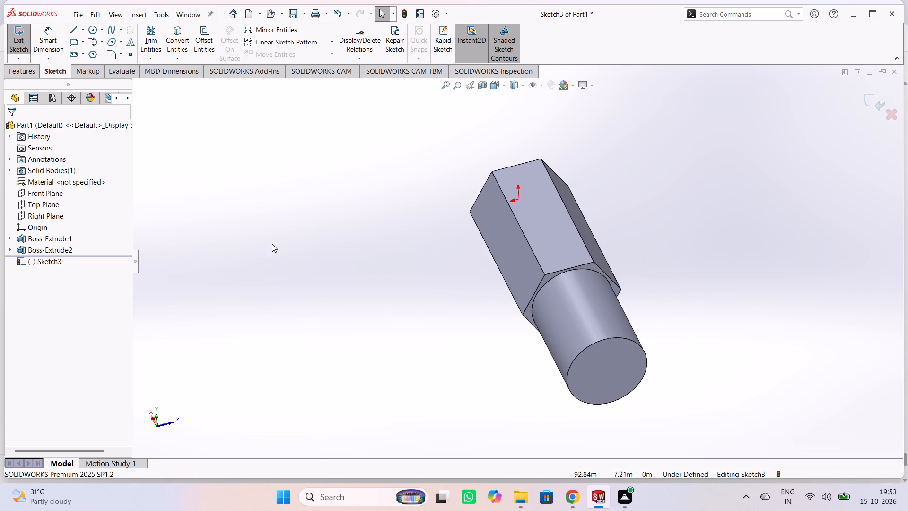
{"action": "middle_click_drag", "start_coordinate": [278, 198], "coordinate": [251, 326]}
{"action": "middle_click_drag", "start_coordinate": [283, 224], "coordinate": [300, 305]}
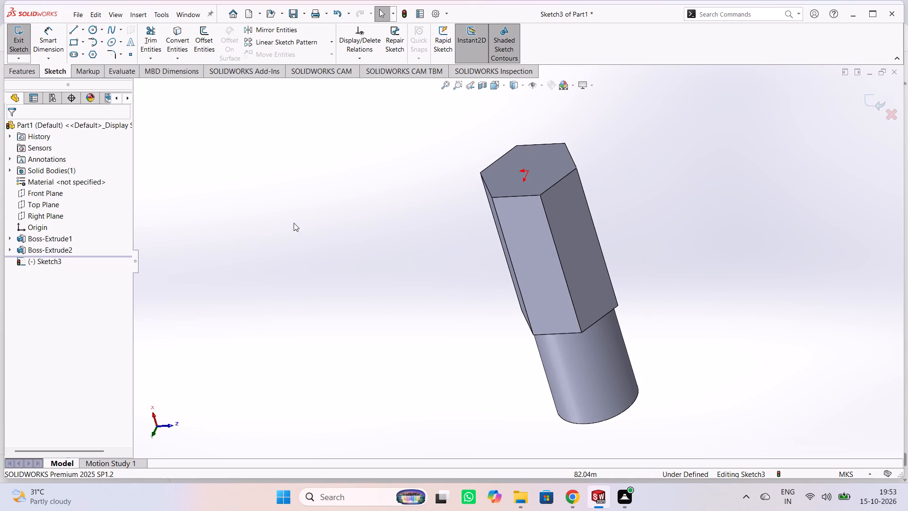
{"action": "middle_click_drag", "start_coordinate": [294, 222], "coordinate": [317, 238]}
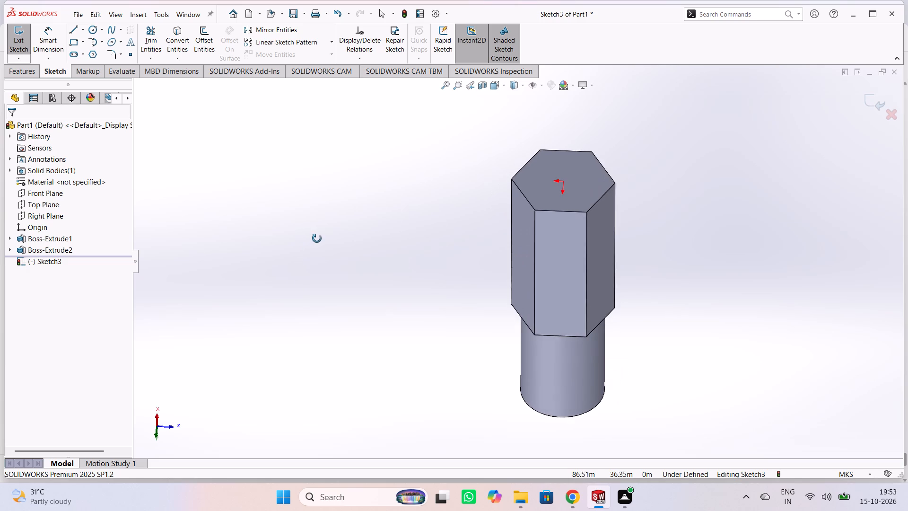
{"action": "middle_click_drag", "start_coordinate": [317, 238], "coordinate": [334, 205]}
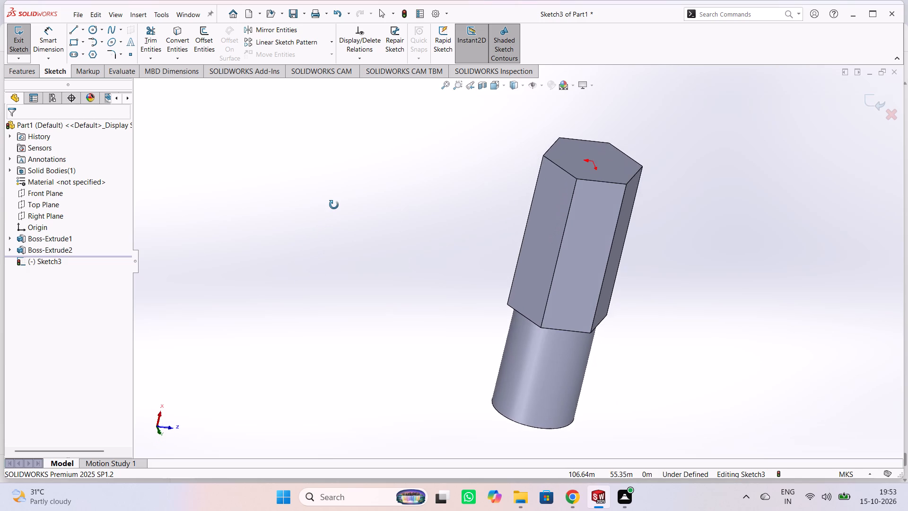
{"action": "middle_click_drag", "start_coordinate": [334, 205], "coordinate": [316, 219]}
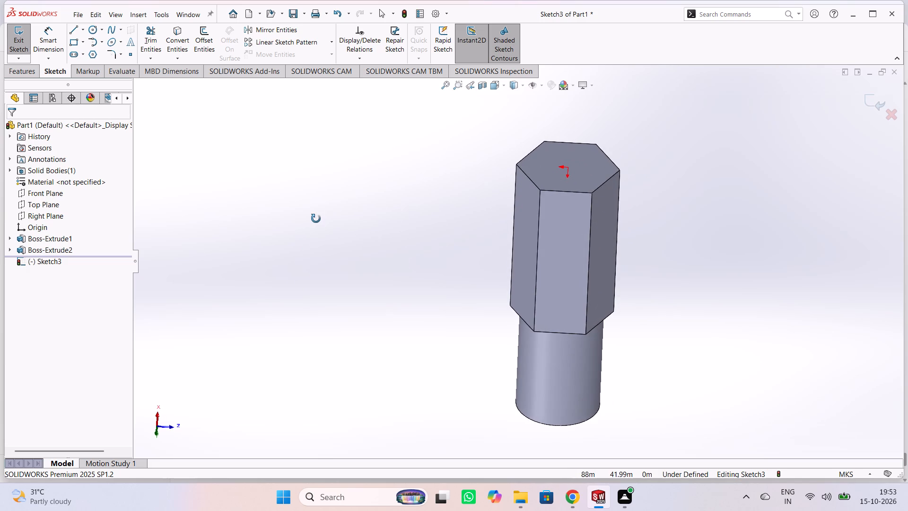
{"action": "middle_click_drag", "start_coordinate": [316, 219], "coordinate": [559, 234]}
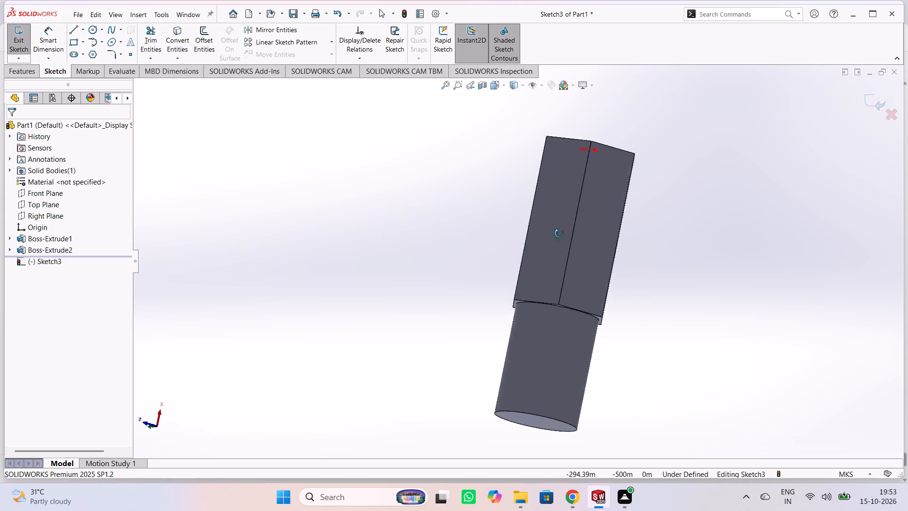
{"action": "middle_click_drag", "start_coordinate": [559, 234], "coordinate": [594, 209]}
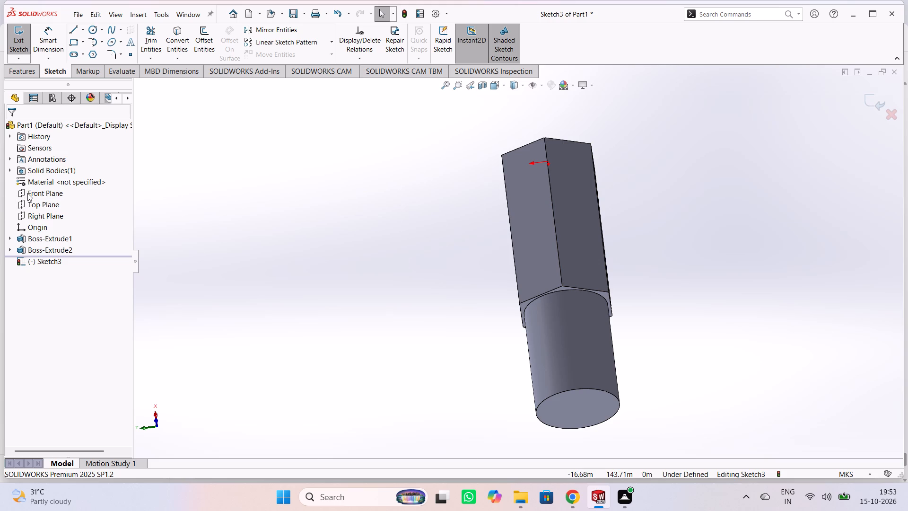
Close the empty sketch on the hexagonal end face without adding any geometry.
{"action": "left_click", "coordinate": [28, 193]}
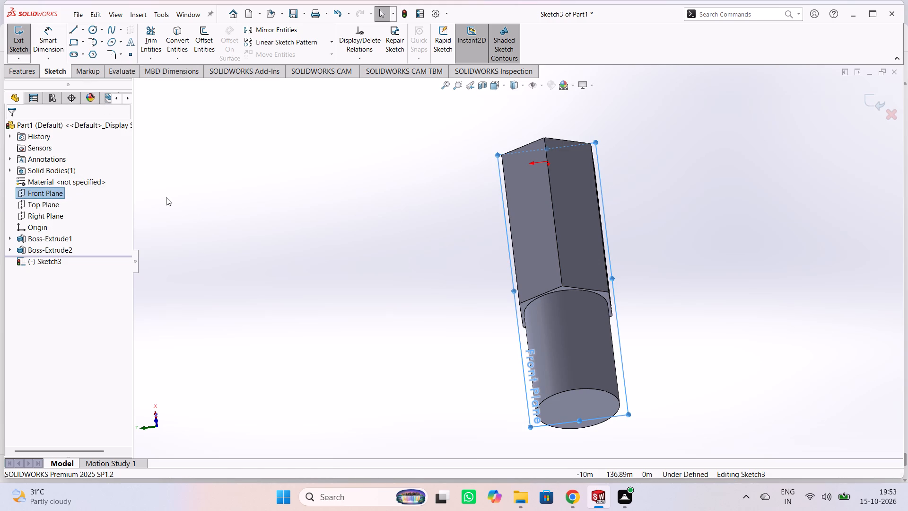
{"action": "left_click", "coordinate": [167, 197]}
{"action": "left_click", "coordinate": [63, 198]}
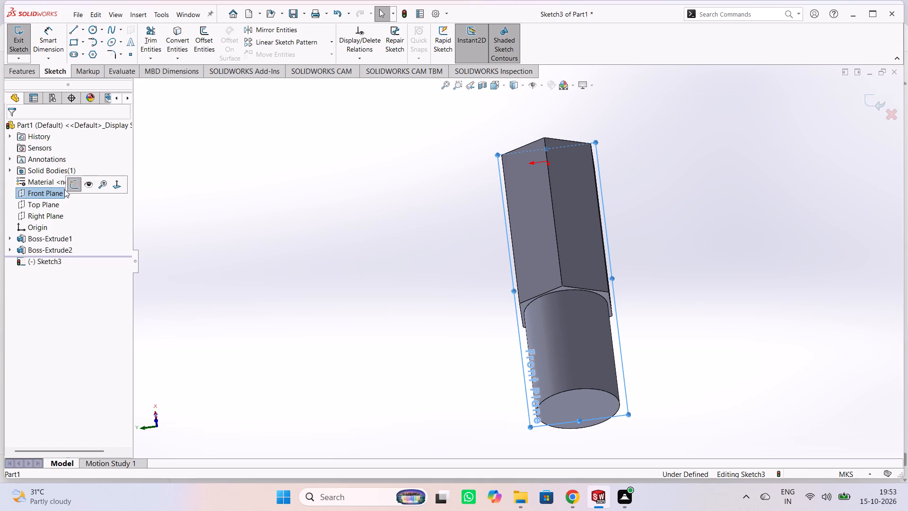
{"action": "left_click", "coordinate": [75, 185]}
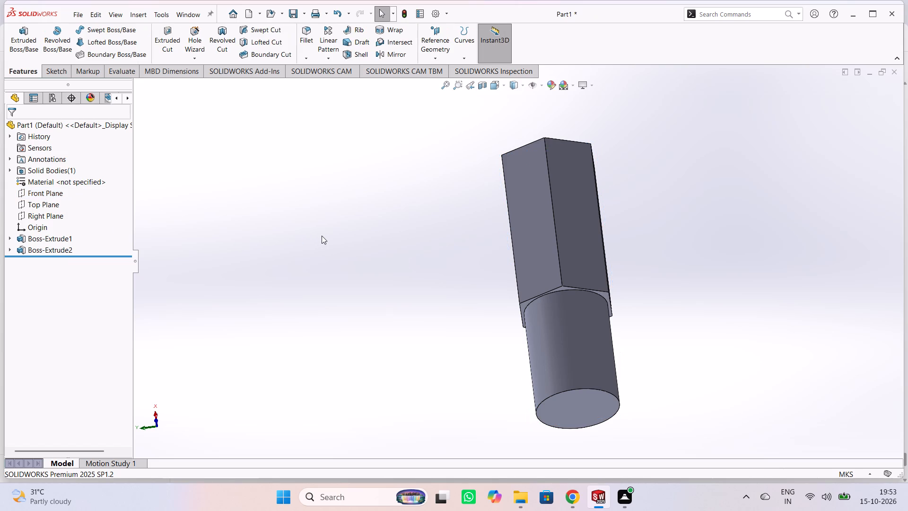
{"action": "key", "text": "ctrl+1"}
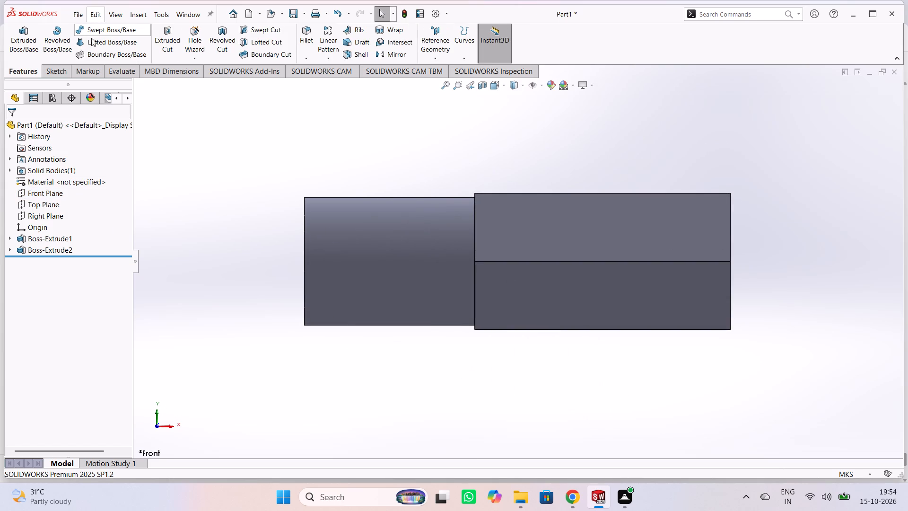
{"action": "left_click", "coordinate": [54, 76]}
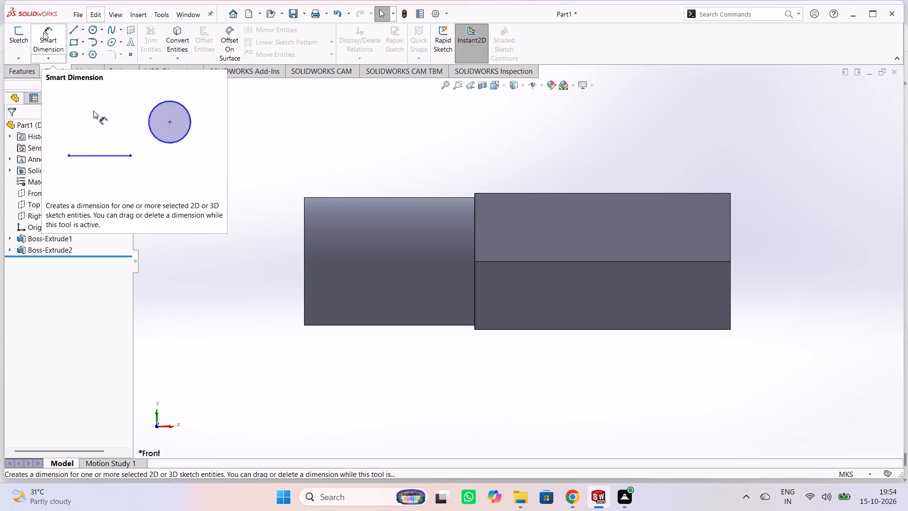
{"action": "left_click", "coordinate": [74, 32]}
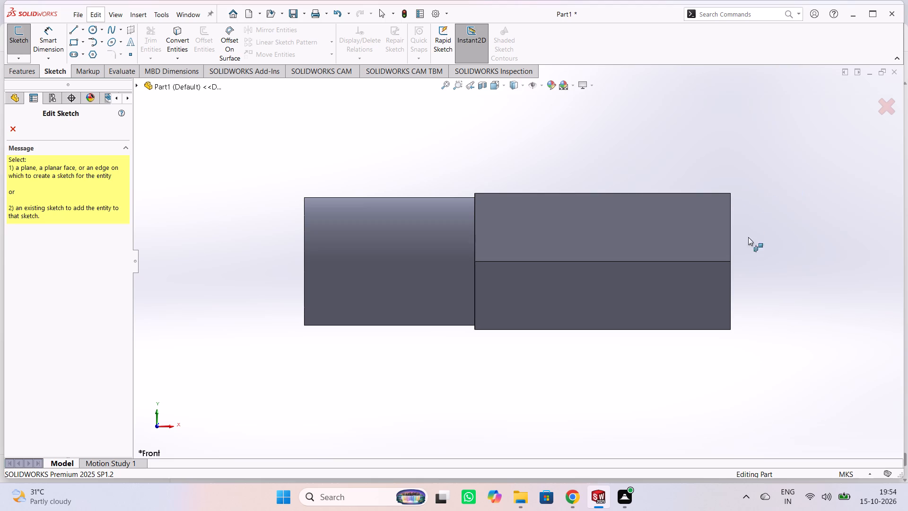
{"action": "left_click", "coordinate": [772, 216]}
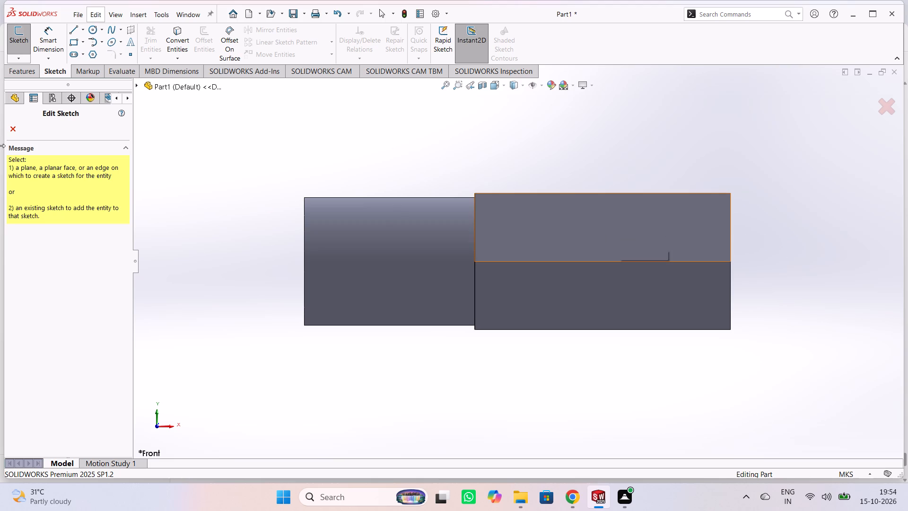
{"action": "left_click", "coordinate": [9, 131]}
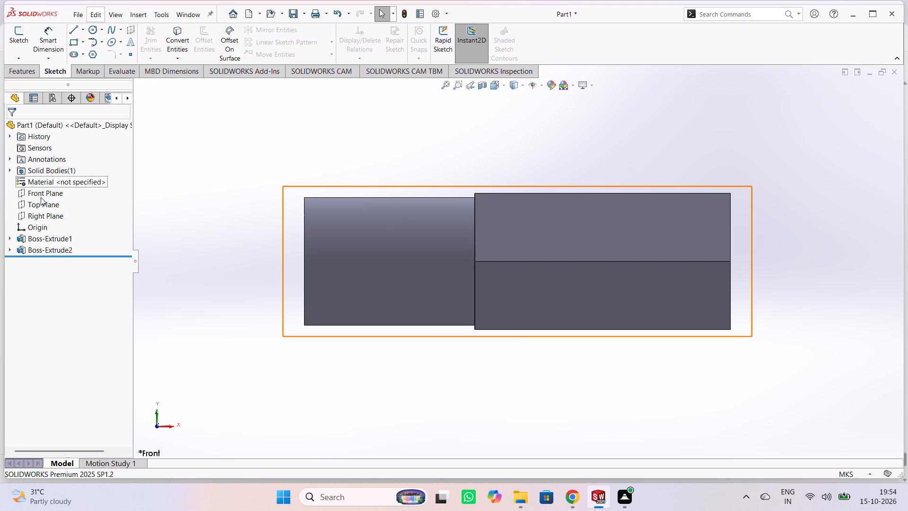
Start a new sketch on the Front Plane.
{"action": "left_click", "coordinate": [41, 197]}
{"action": "left_click", "coordinate": [54, 184]}
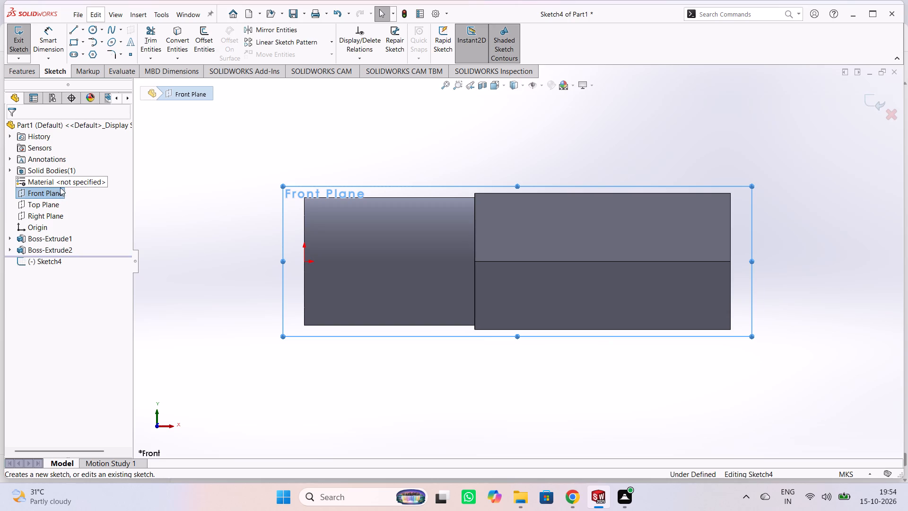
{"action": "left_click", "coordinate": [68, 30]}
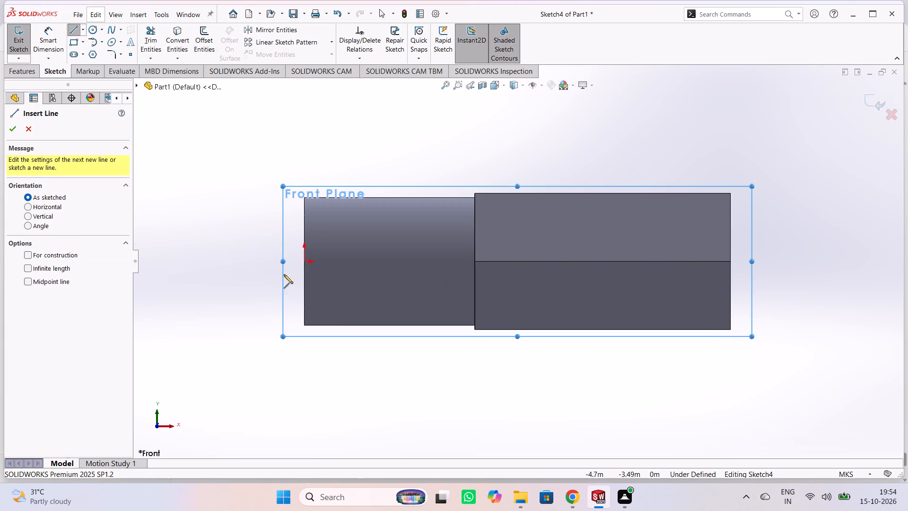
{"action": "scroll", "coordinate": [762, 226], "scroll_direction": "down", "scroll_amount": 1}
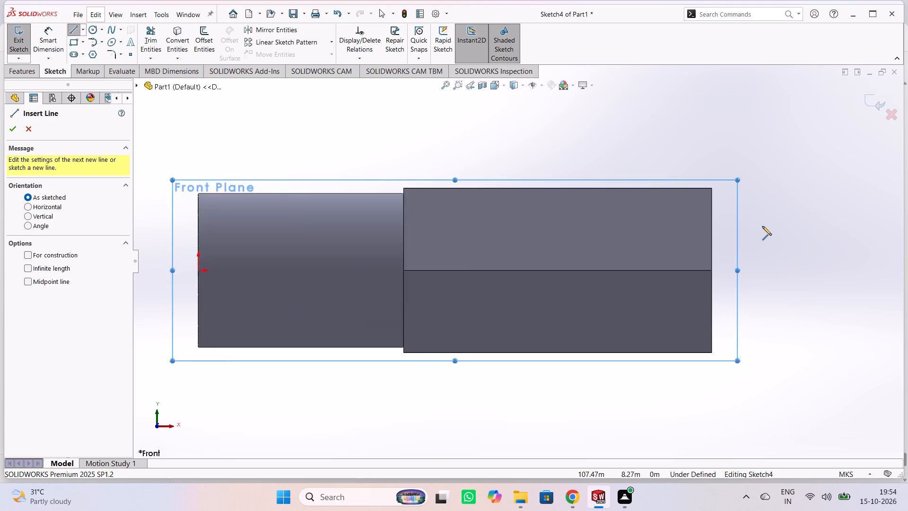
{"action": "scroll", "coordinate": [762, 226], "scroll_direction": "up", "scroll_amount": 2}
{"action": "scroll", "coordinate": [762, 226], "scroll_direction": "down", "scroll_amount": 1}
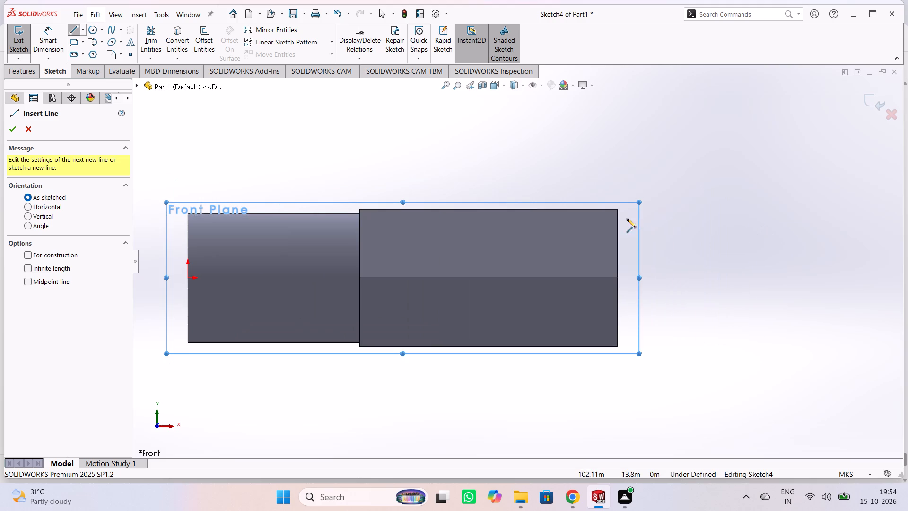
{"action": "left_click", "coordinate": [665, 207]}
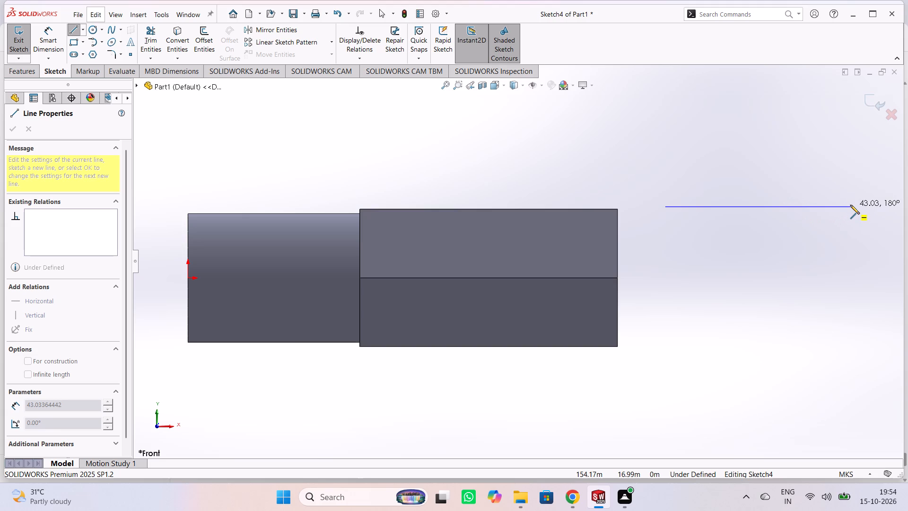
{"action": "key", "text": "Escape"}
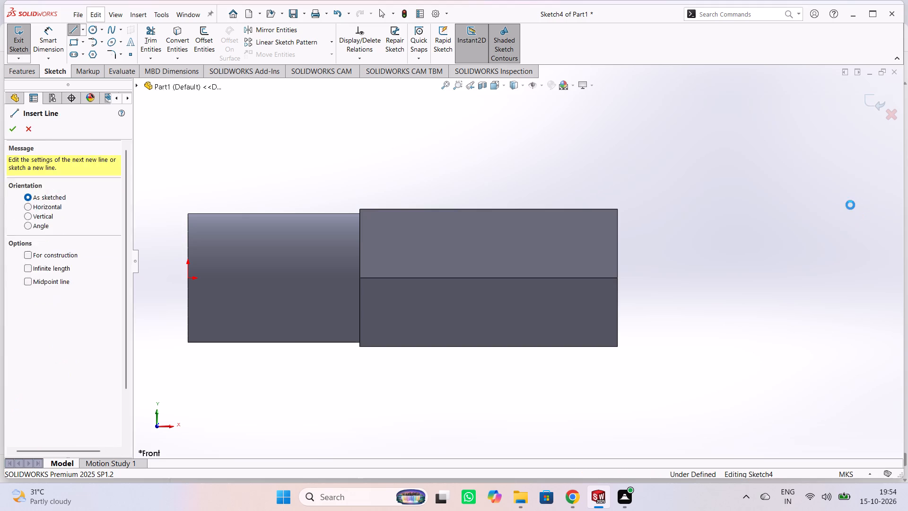
Sketch a horizontal centerline about 152.7 m long from the origin along the part's axis, past the hexagonal boss.
{"action": "left_click", "coordinate": [85, 29]}
{"action": "left_click", "coordinate": [83, 52]}
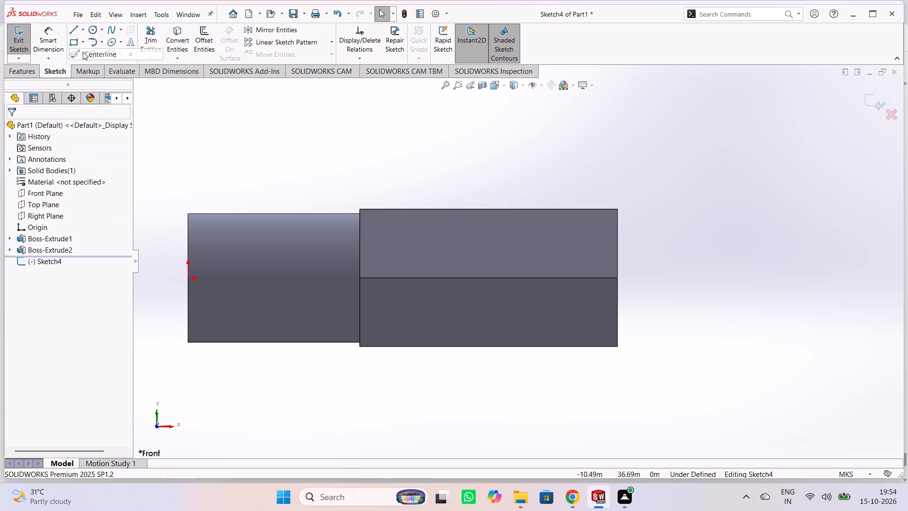
{"action": "left_click", "coordinate": [186, 279]}
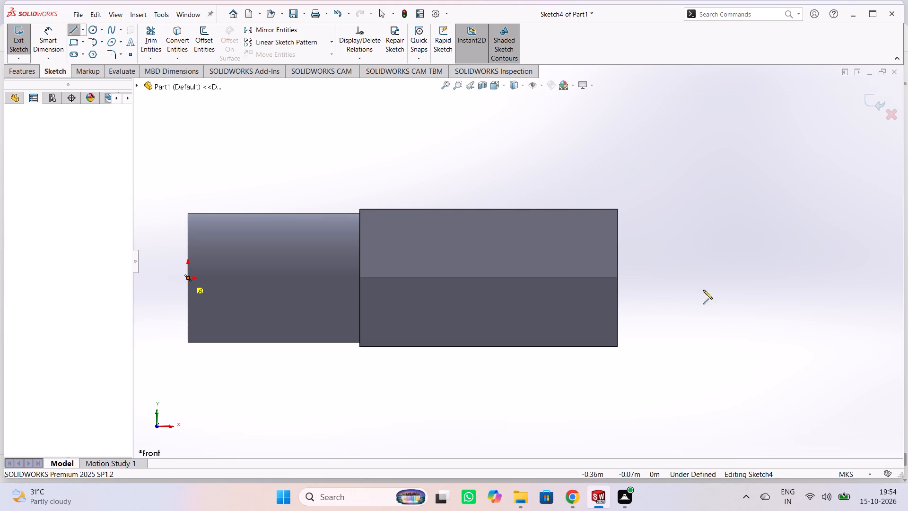
{"action": "left_click", "coordinate": [844, 276]}
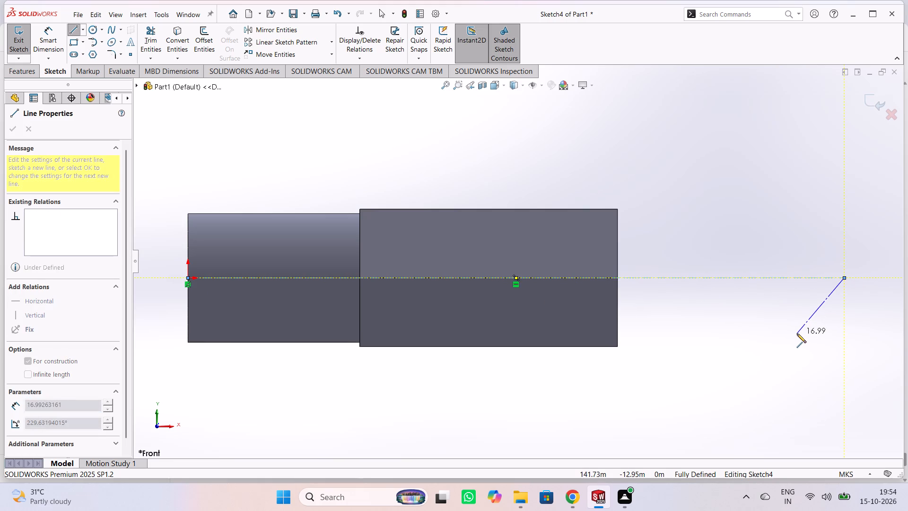
{"action": "key", "text": "Escape"}
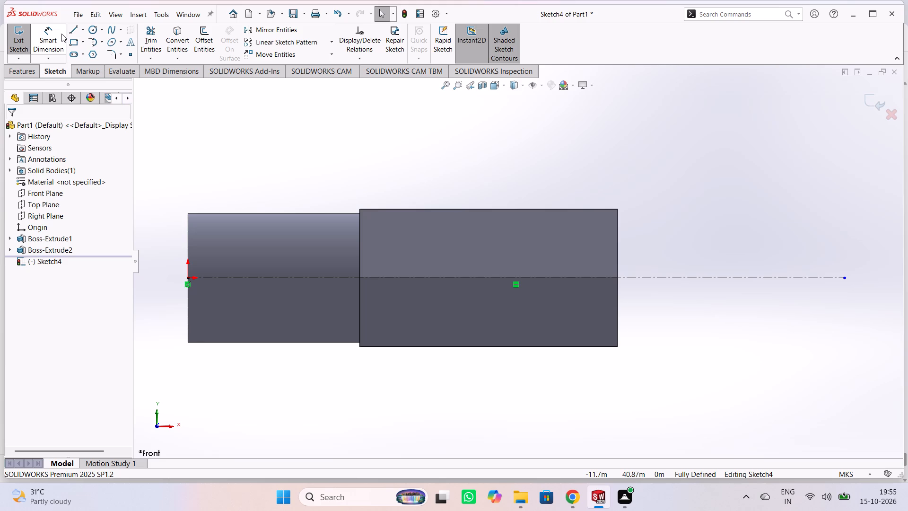
Sketch a line about 12.3 m up from the centerline's outer end and a horizontal line about 52.7 m back to the hexagonal end face.
{"action": "left_click", "coordinate": [68, 27]}
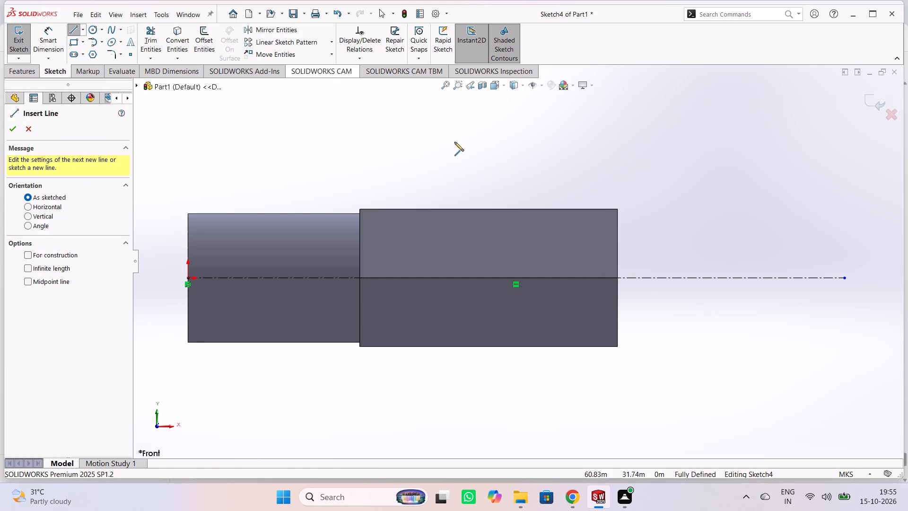
{"action": "left_click", "coordinate": [845, 276]}
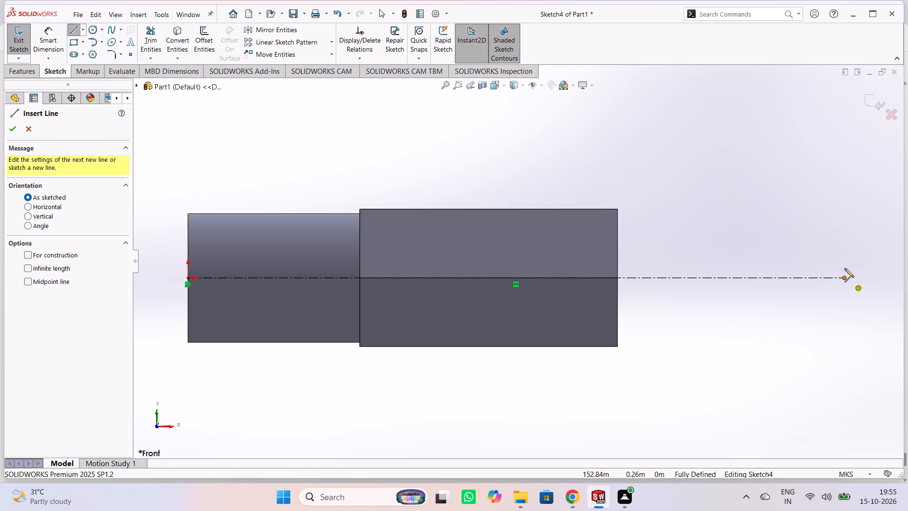
{"action": "left_click", "coordinate": [844, 225]}
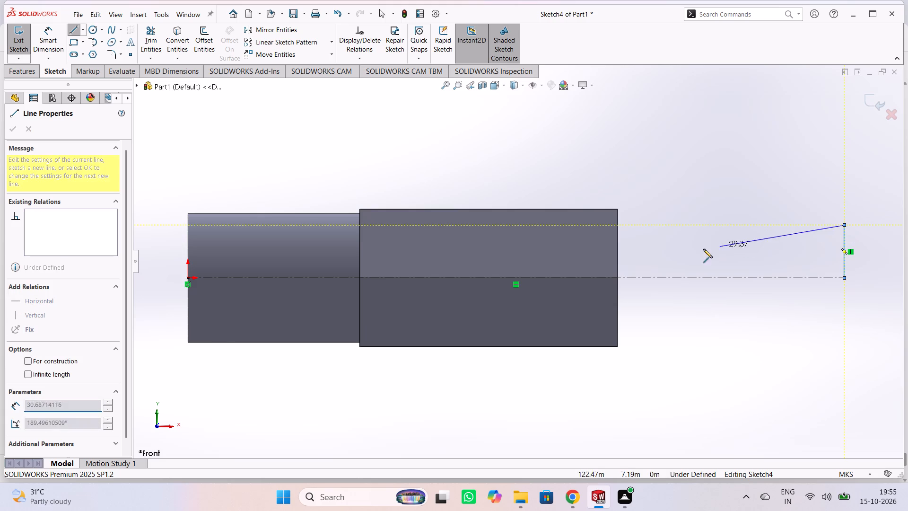
{"action": "left_click", "coordinate": [617, 225]}
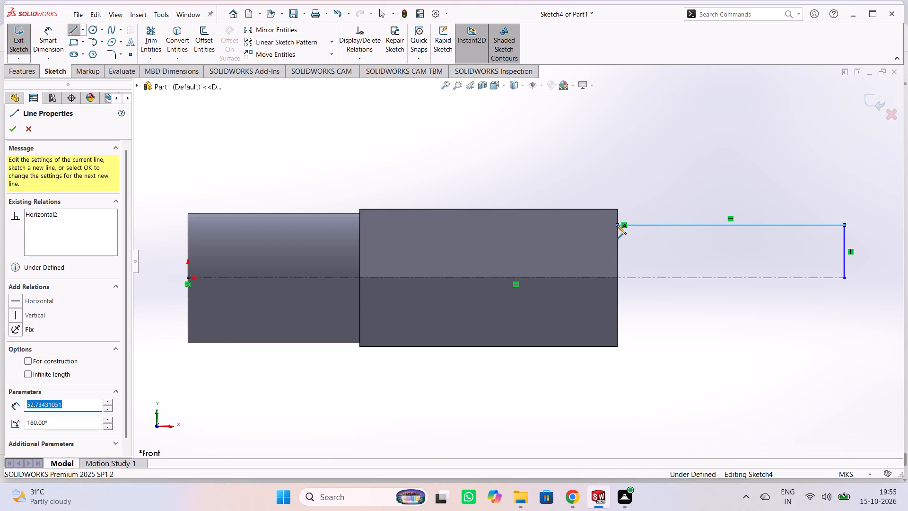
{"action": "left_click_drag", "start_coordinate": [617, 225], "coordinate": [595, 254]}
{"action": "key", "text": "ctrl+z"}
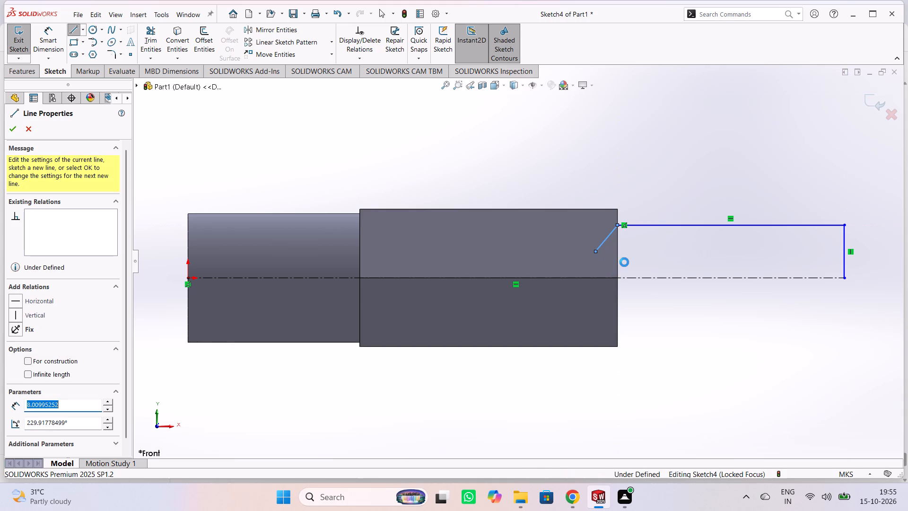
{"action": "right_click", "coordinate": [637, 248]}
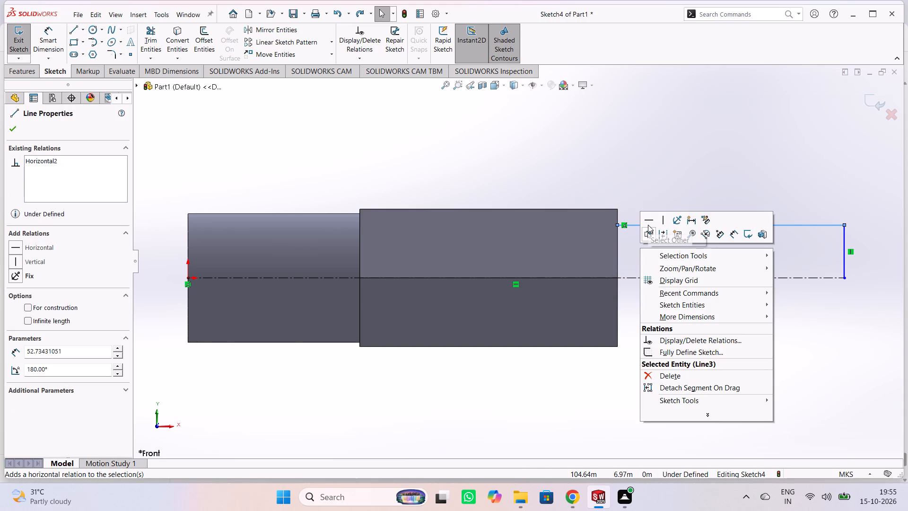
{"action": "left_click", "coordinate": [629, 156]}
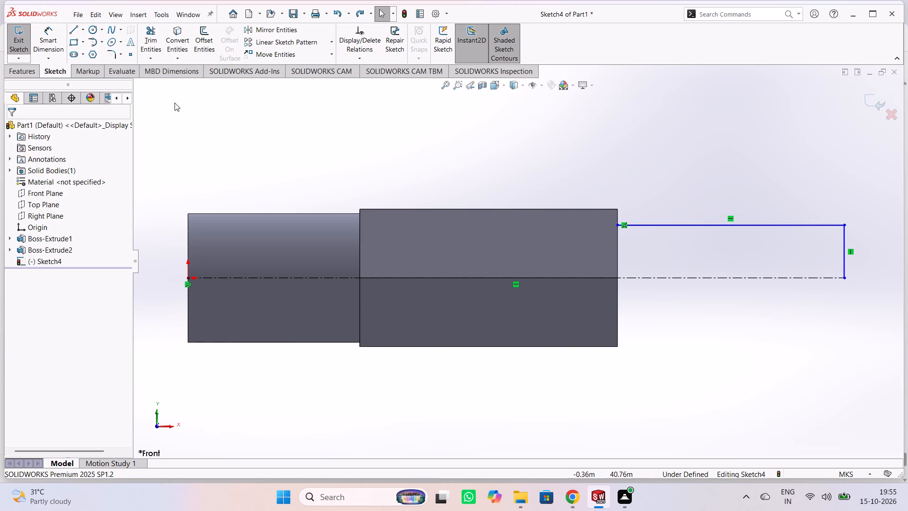
Close the rectangular profile with lines about 18.5 m down the end face, 52.7 m outward, and 6.2 m up to the centerline's end.
{"action": "left_click", "coordinate": [79, 31]}
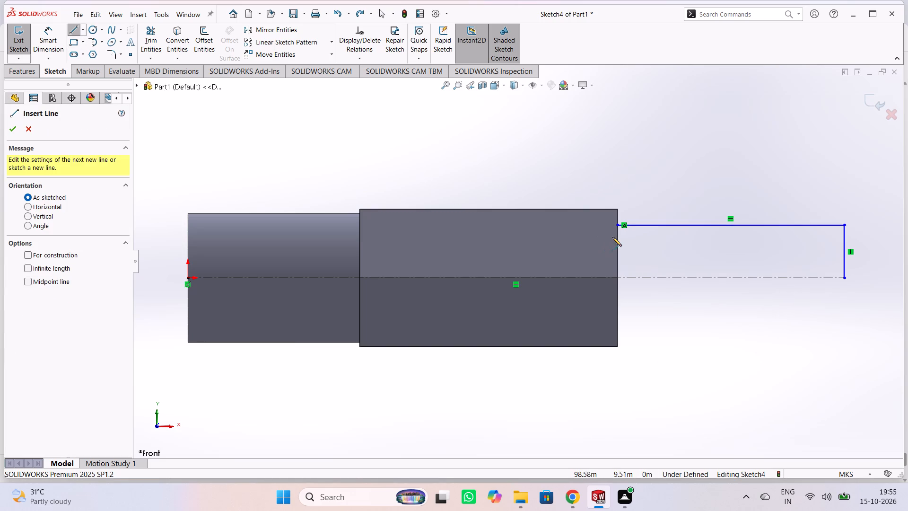
{"action": "left_click", "coordinate": [618, 227]}
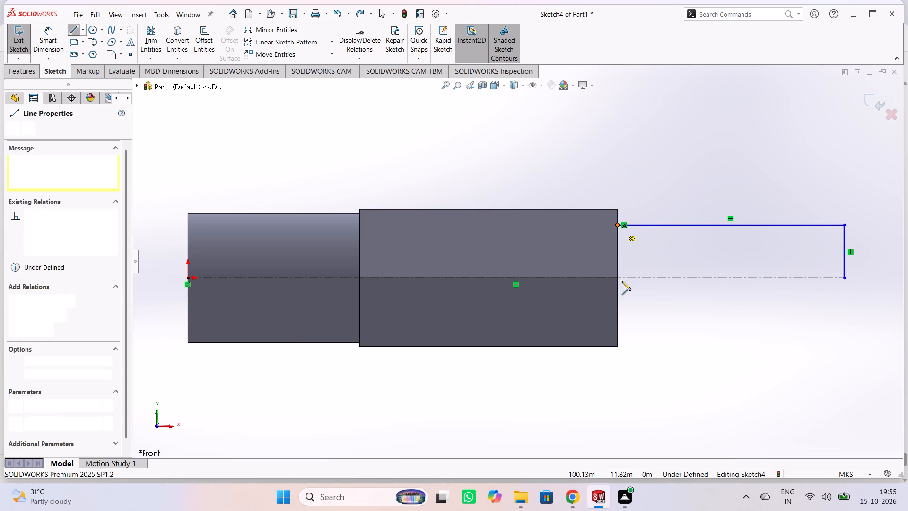
{"action": "left_click", "coordinate": [617, 305]}
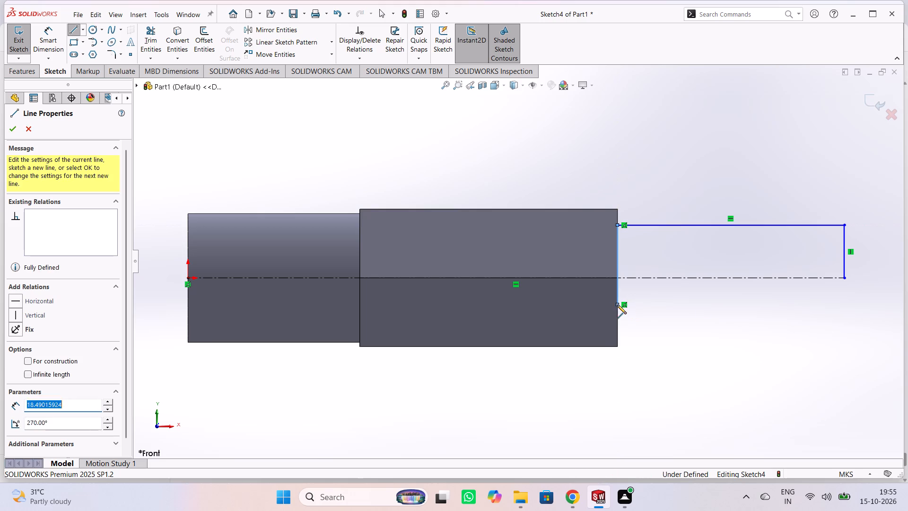
{"action": "left_click", "coordinate": [845, 307]}
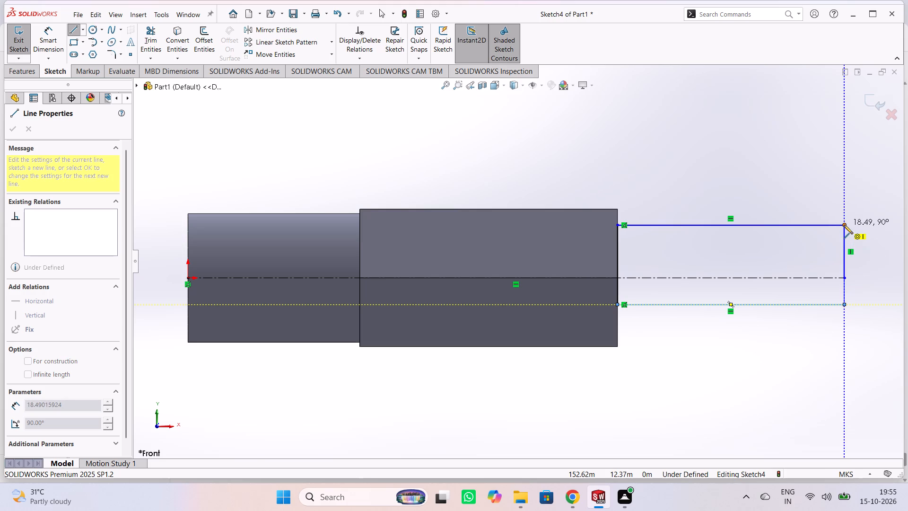
{"action": "left_click", "coordinate": [844, 276]}
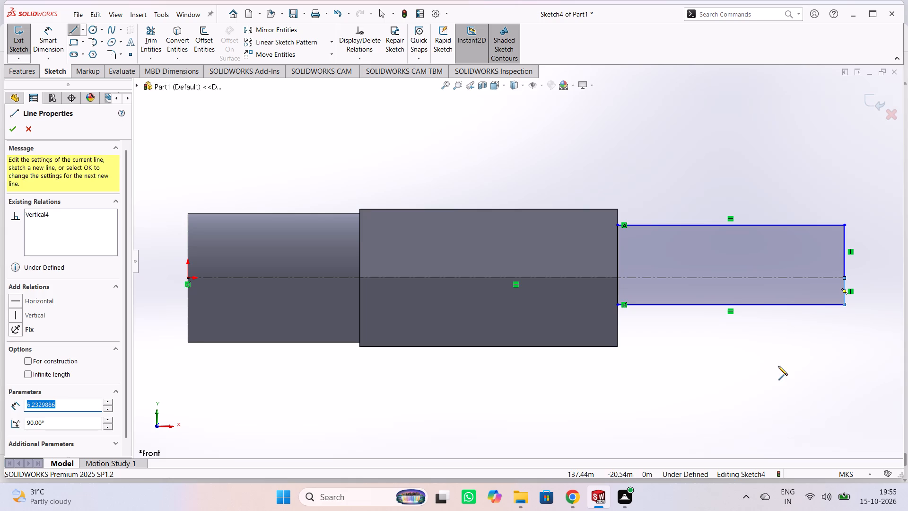
{"action": "key", "text": "Escape"}
Sketch a vertical line about 15.2 m up from the rectangle's upper outer corner.
{"action": "scroll", "coordinate": [670, 203], "scroll_direction": "down", "scroll_amount": 1}
{"action": "scroll", "coordinate": [673, 200], "scroll_direction": "up", "scroll_amount": 2}
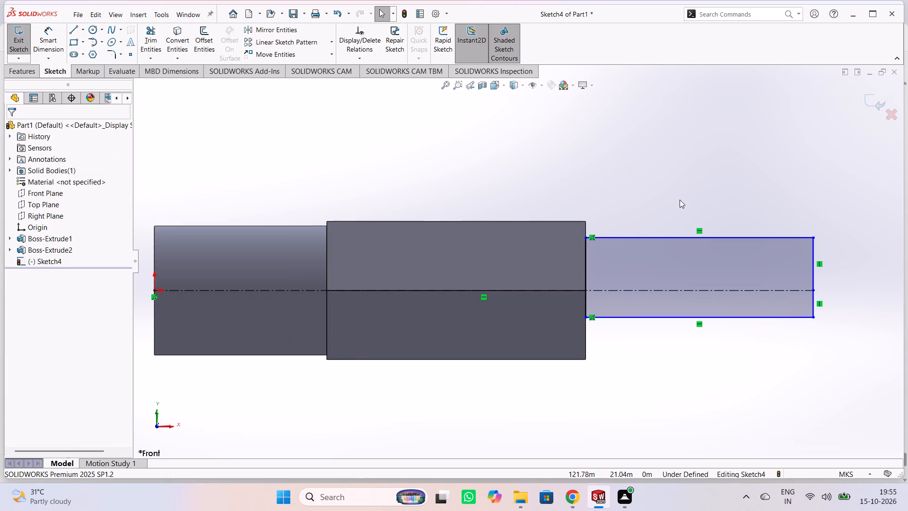
{"action": "scroll", "coordinate": [680, 200], "scroll_direction": "down", "scroll_amount": 1}
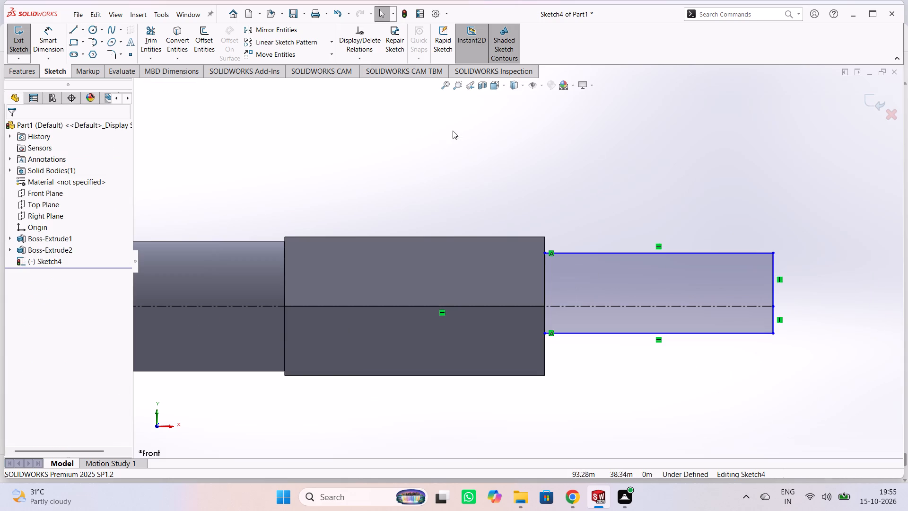
{"action": "left_click", "coordinate": [70, 28]}
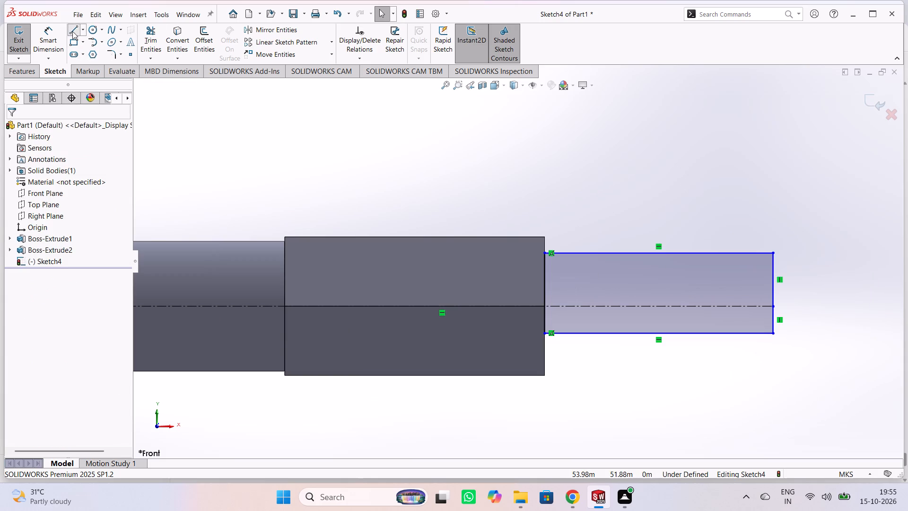
{"action": "left_click", "coordinate": [772, 251]}
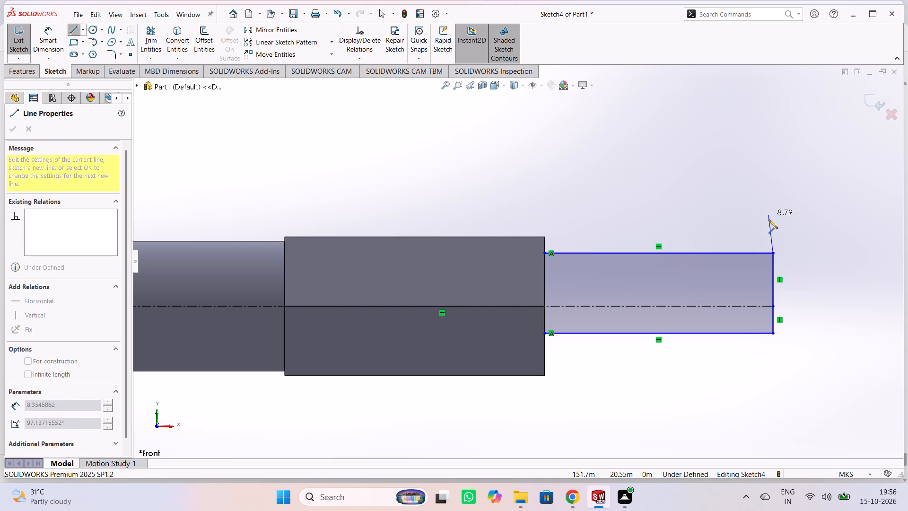
{"action": "left_click", "coordinate": [773, 187]}
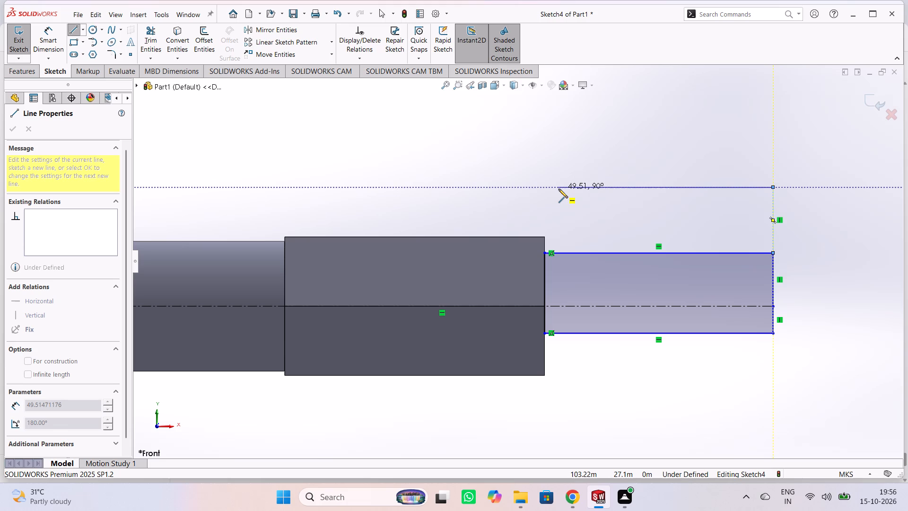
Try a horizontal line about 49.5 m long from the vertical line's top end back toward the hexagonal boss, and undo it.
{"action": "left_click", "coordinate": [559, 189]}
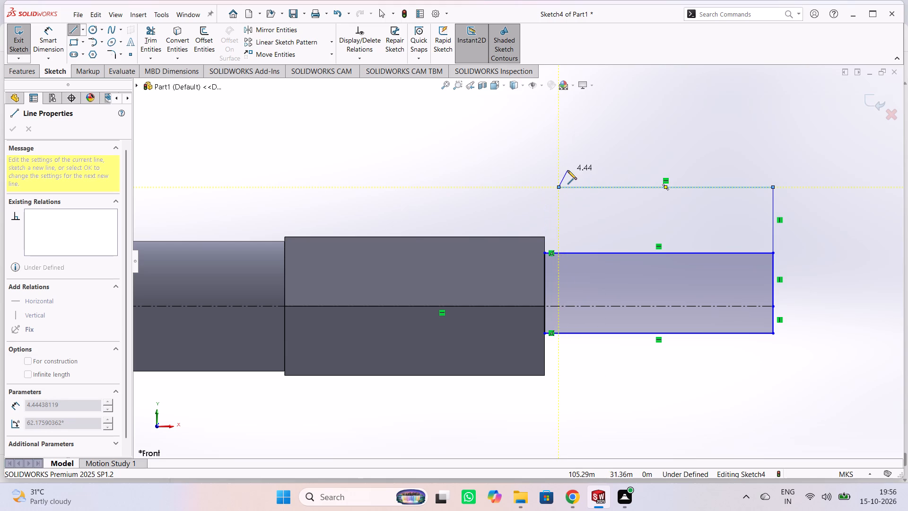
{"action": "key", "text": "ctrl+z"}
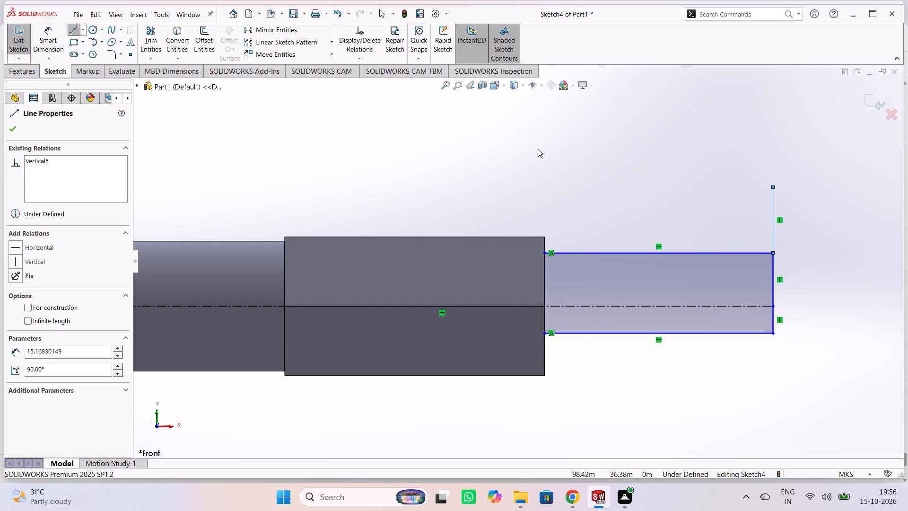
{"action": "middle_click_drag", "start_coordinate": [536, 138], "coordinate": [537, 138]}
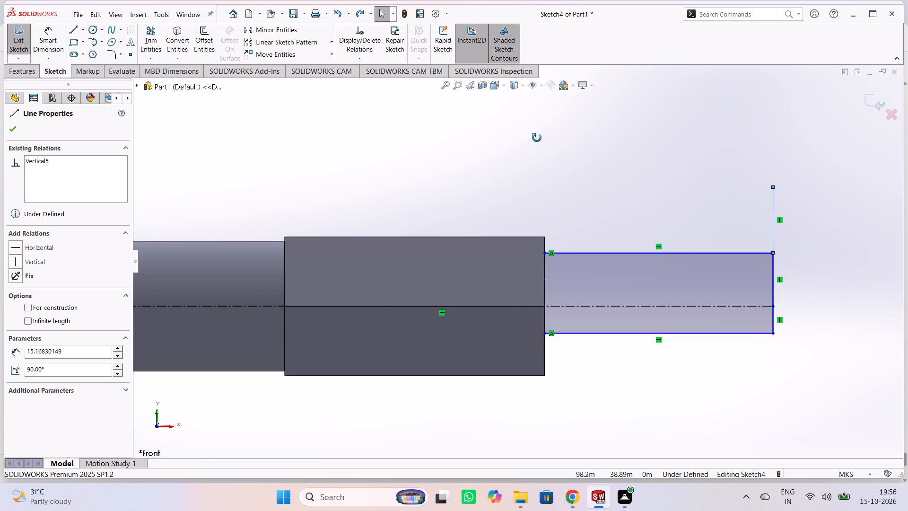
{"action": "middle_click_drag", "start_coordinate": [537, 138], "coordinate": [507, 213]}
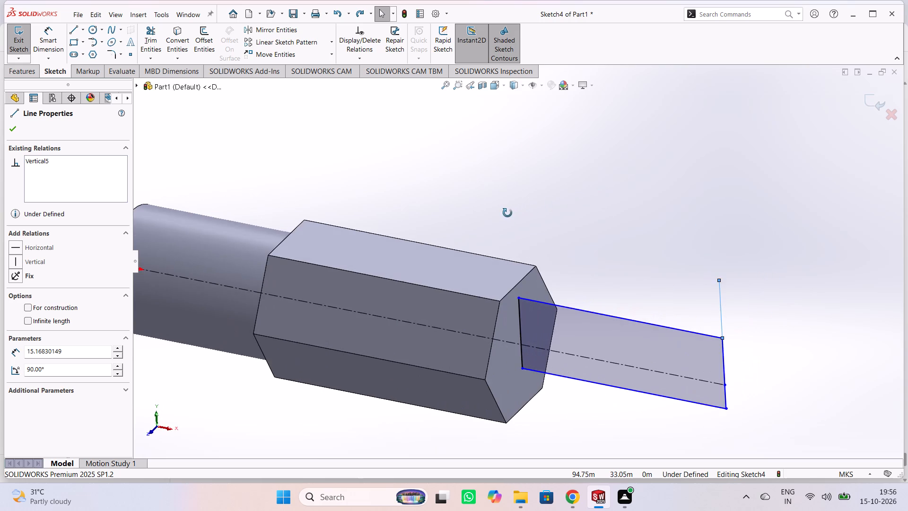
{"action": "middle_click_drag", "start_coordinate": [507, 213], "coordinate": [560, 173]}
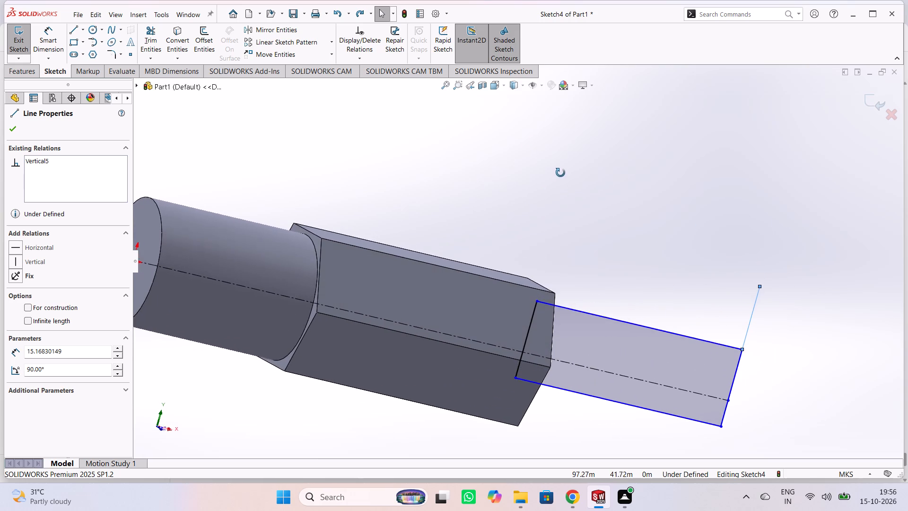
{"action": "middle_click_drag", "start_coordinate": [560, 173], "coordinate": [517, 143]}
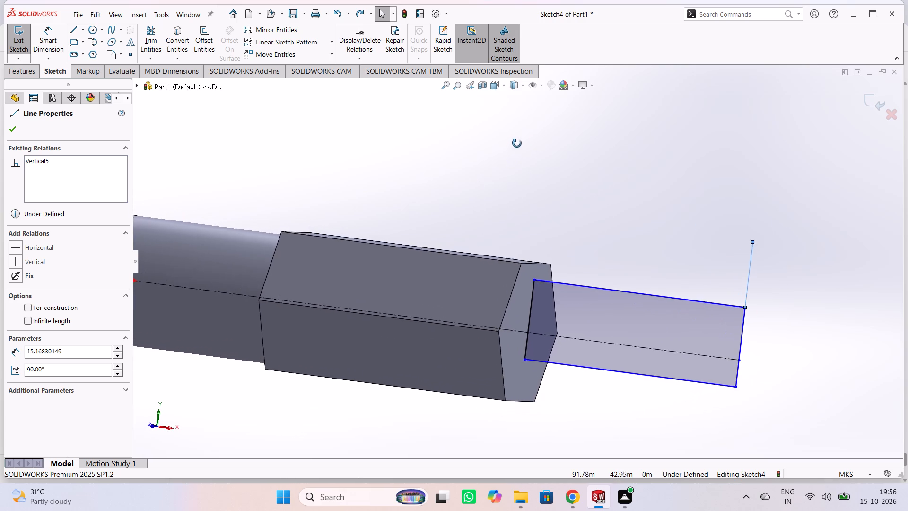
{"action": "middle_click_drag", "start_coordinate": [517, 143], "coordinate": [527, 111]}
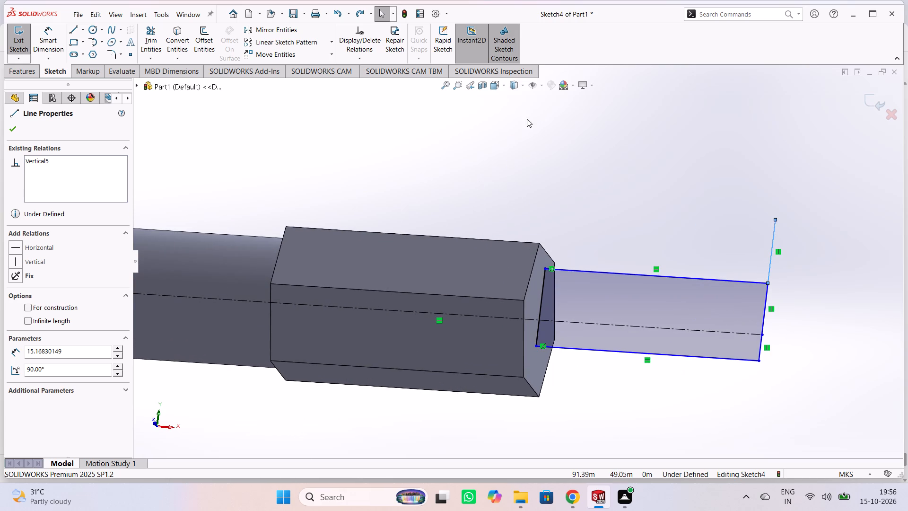
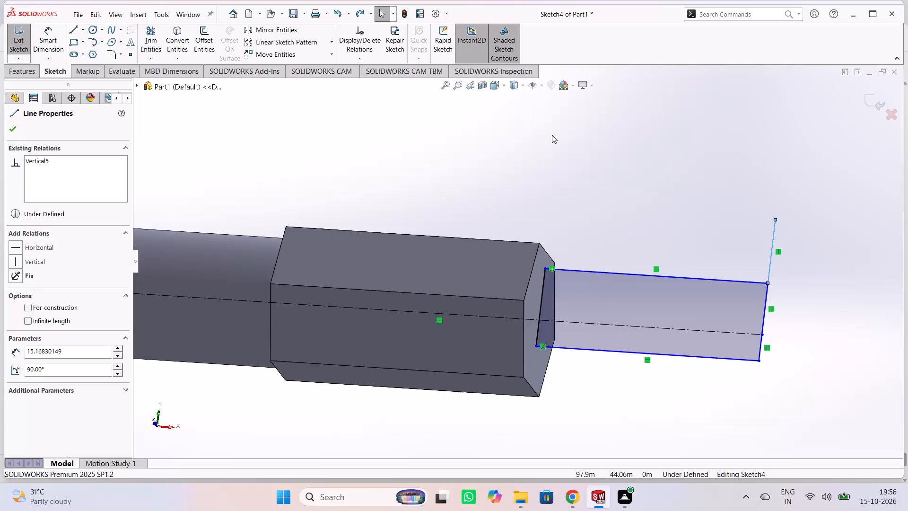
Sketch two concentric circles centered on the centerline just beyond the hexagonal end face, with radii about 9.6 m and 22.5 m.
{"action": "key", "text": "ctrl+8"}
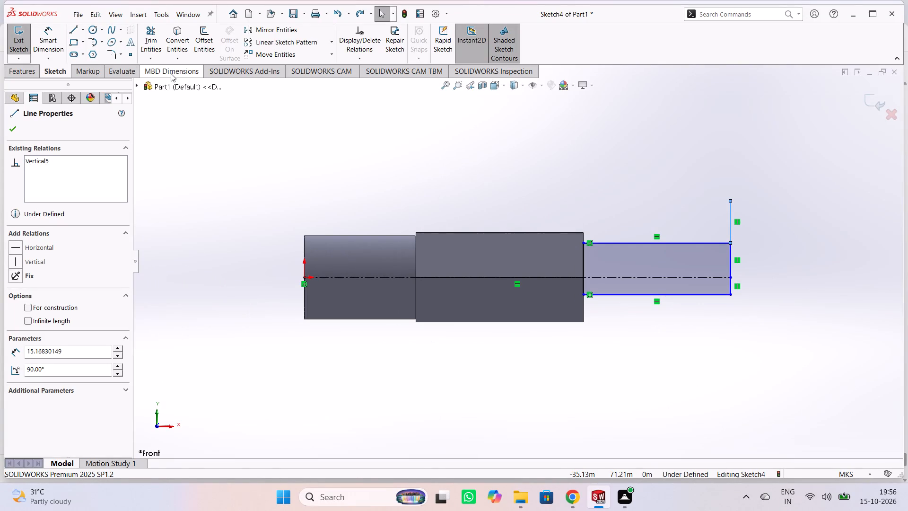
{"action": "left_click", "coordinate": [95, 27]}
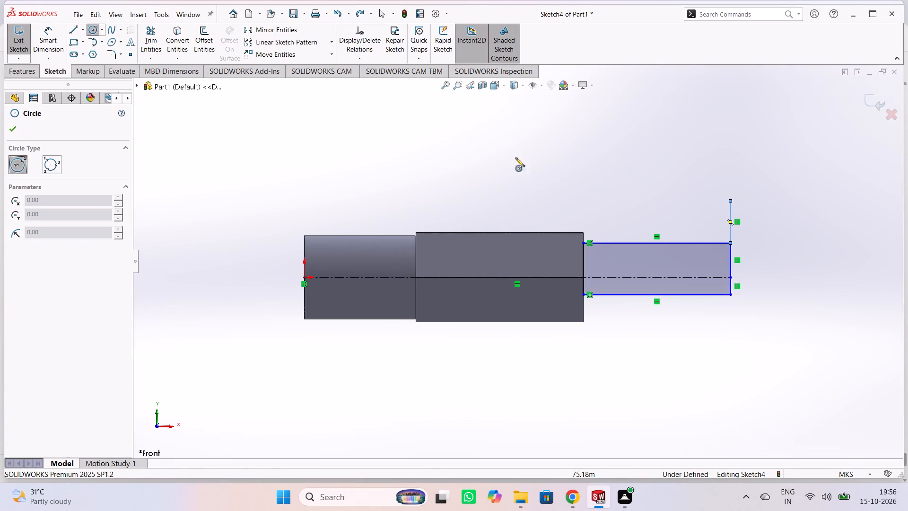
{"action": "left_click", "coordinate": [625, 277]}
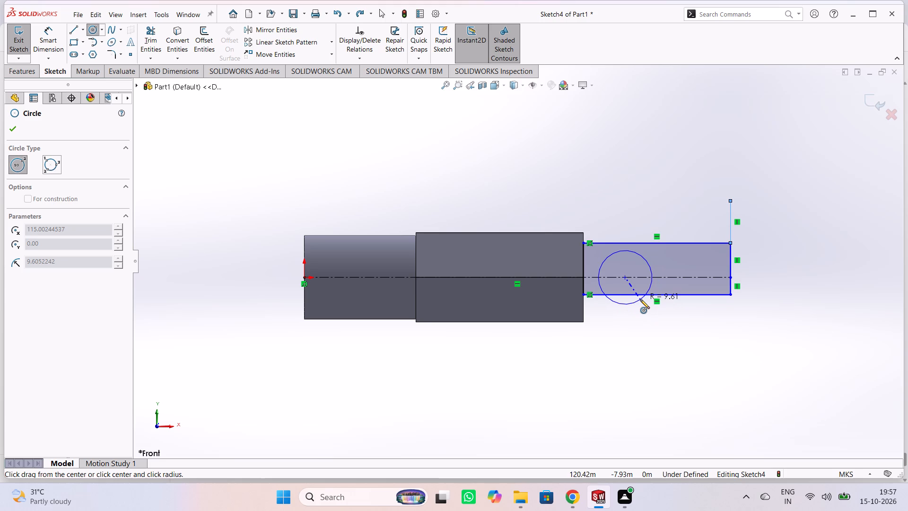
{"action": "left_click", "coordinate": [640, 300]}
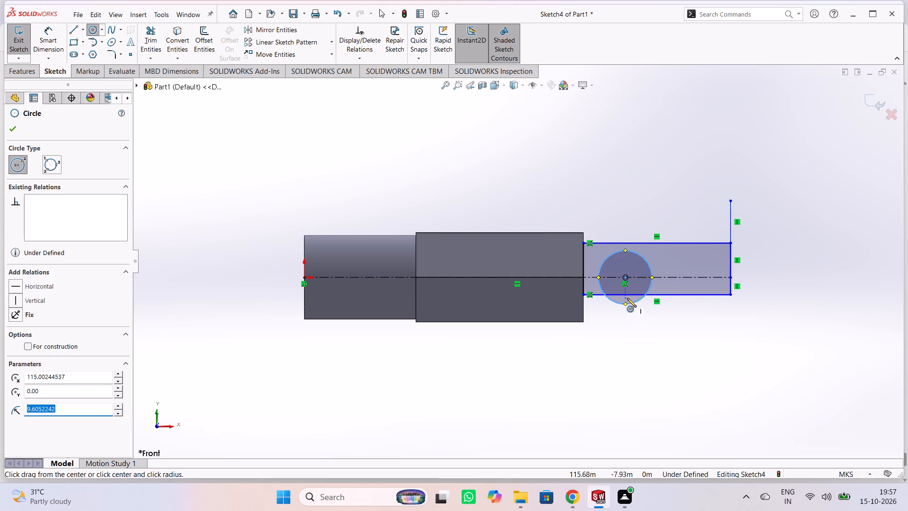
{"action": "left_click", "coordinate": [625, 277]}
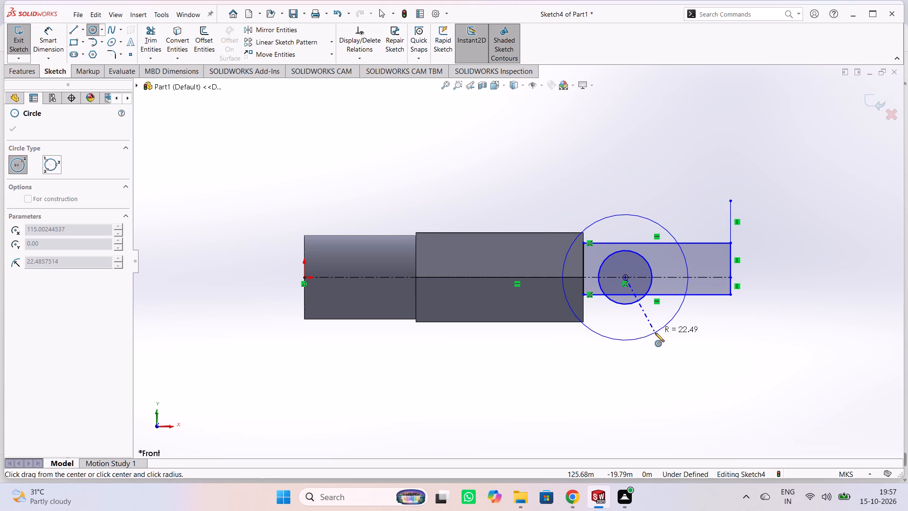
{"action": "left_click", "coordinate": [655, 333]}
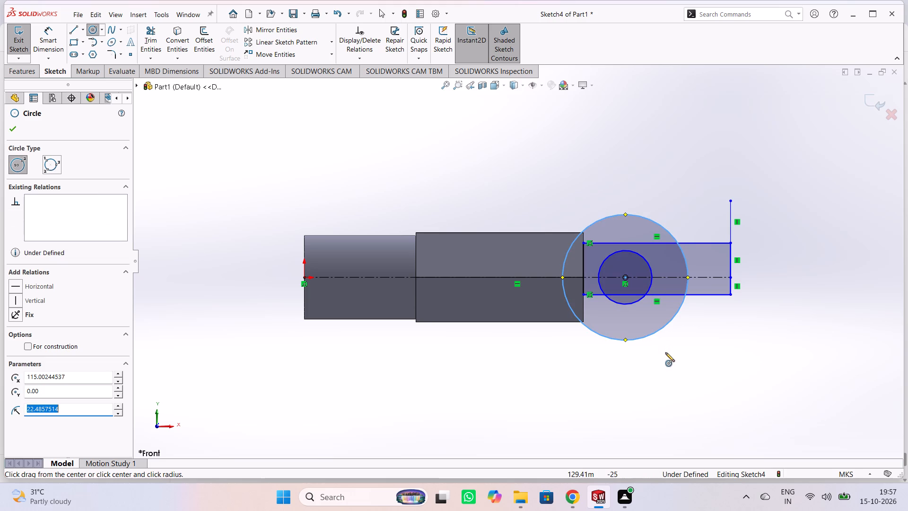
{"action": "key", "text": "Escape"}
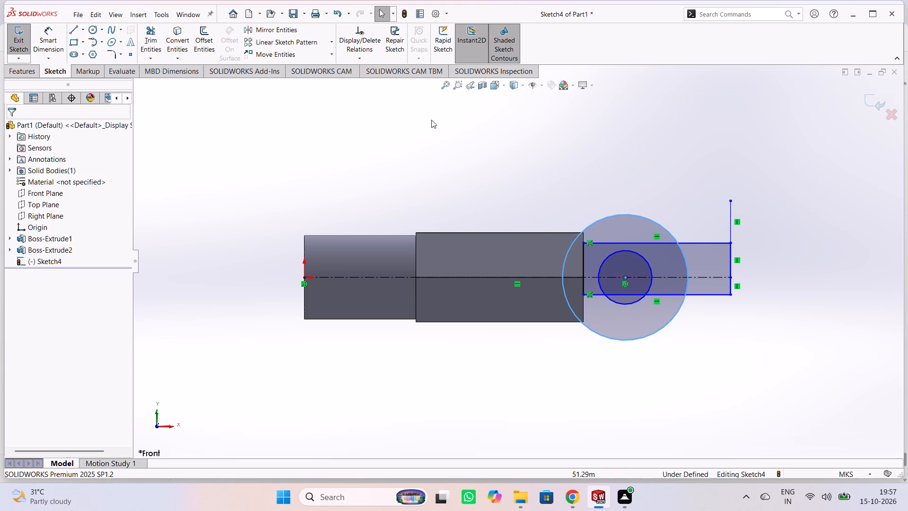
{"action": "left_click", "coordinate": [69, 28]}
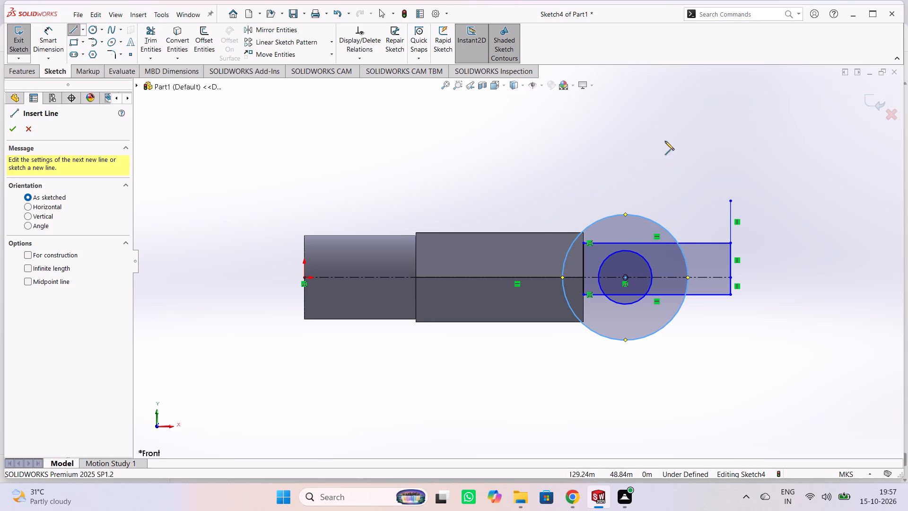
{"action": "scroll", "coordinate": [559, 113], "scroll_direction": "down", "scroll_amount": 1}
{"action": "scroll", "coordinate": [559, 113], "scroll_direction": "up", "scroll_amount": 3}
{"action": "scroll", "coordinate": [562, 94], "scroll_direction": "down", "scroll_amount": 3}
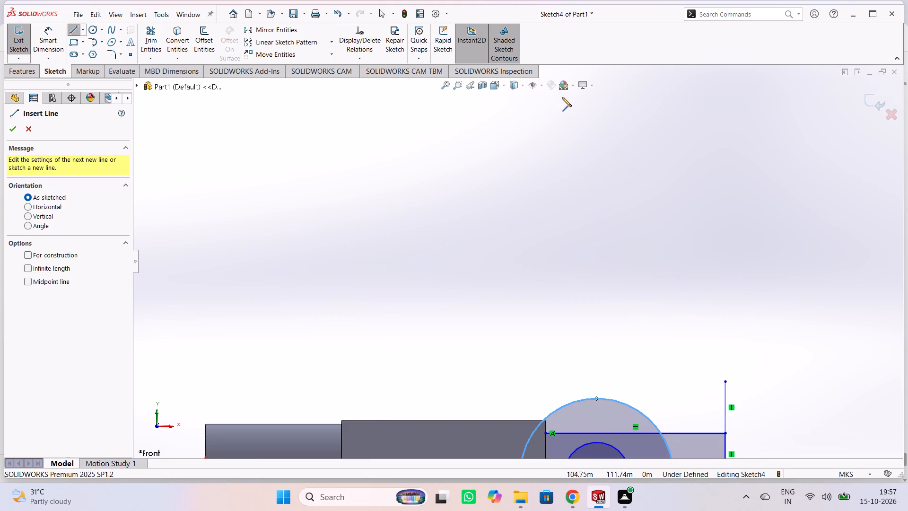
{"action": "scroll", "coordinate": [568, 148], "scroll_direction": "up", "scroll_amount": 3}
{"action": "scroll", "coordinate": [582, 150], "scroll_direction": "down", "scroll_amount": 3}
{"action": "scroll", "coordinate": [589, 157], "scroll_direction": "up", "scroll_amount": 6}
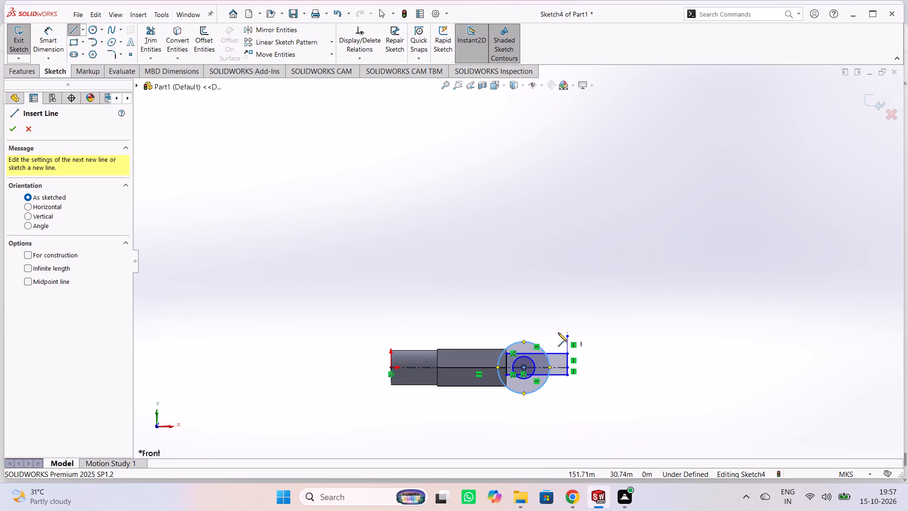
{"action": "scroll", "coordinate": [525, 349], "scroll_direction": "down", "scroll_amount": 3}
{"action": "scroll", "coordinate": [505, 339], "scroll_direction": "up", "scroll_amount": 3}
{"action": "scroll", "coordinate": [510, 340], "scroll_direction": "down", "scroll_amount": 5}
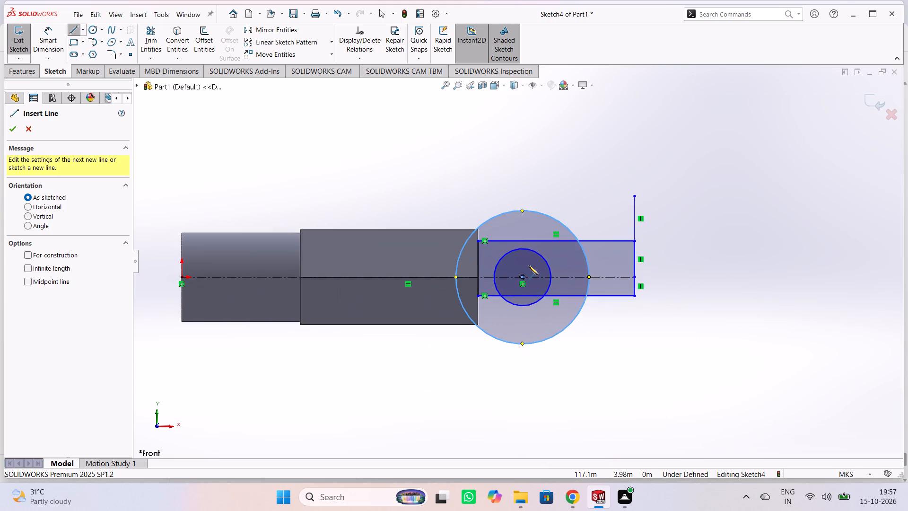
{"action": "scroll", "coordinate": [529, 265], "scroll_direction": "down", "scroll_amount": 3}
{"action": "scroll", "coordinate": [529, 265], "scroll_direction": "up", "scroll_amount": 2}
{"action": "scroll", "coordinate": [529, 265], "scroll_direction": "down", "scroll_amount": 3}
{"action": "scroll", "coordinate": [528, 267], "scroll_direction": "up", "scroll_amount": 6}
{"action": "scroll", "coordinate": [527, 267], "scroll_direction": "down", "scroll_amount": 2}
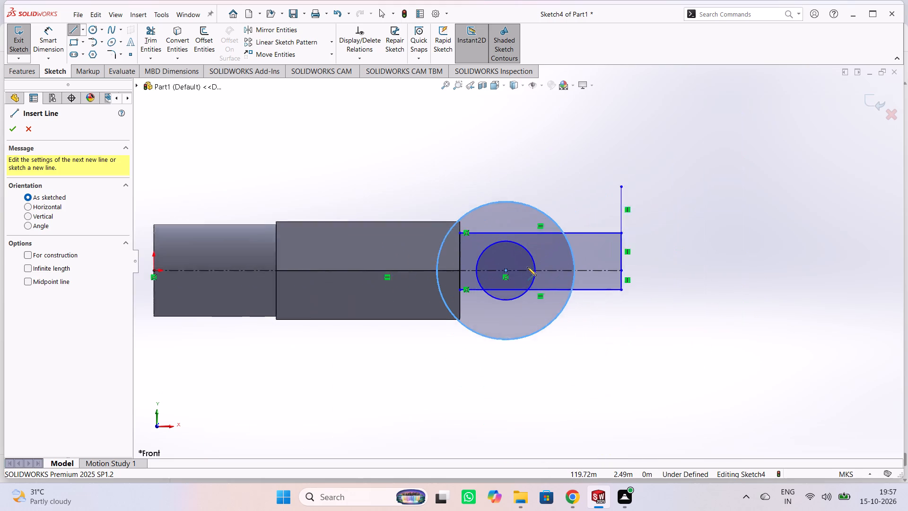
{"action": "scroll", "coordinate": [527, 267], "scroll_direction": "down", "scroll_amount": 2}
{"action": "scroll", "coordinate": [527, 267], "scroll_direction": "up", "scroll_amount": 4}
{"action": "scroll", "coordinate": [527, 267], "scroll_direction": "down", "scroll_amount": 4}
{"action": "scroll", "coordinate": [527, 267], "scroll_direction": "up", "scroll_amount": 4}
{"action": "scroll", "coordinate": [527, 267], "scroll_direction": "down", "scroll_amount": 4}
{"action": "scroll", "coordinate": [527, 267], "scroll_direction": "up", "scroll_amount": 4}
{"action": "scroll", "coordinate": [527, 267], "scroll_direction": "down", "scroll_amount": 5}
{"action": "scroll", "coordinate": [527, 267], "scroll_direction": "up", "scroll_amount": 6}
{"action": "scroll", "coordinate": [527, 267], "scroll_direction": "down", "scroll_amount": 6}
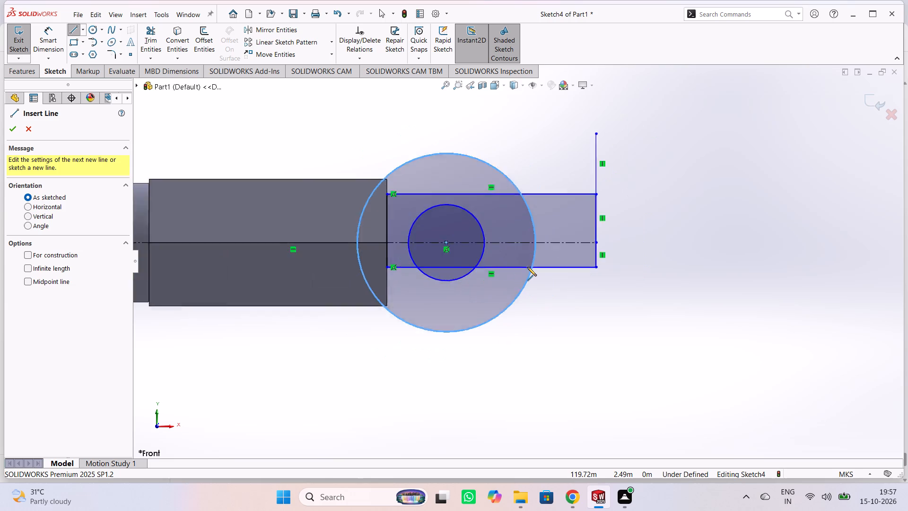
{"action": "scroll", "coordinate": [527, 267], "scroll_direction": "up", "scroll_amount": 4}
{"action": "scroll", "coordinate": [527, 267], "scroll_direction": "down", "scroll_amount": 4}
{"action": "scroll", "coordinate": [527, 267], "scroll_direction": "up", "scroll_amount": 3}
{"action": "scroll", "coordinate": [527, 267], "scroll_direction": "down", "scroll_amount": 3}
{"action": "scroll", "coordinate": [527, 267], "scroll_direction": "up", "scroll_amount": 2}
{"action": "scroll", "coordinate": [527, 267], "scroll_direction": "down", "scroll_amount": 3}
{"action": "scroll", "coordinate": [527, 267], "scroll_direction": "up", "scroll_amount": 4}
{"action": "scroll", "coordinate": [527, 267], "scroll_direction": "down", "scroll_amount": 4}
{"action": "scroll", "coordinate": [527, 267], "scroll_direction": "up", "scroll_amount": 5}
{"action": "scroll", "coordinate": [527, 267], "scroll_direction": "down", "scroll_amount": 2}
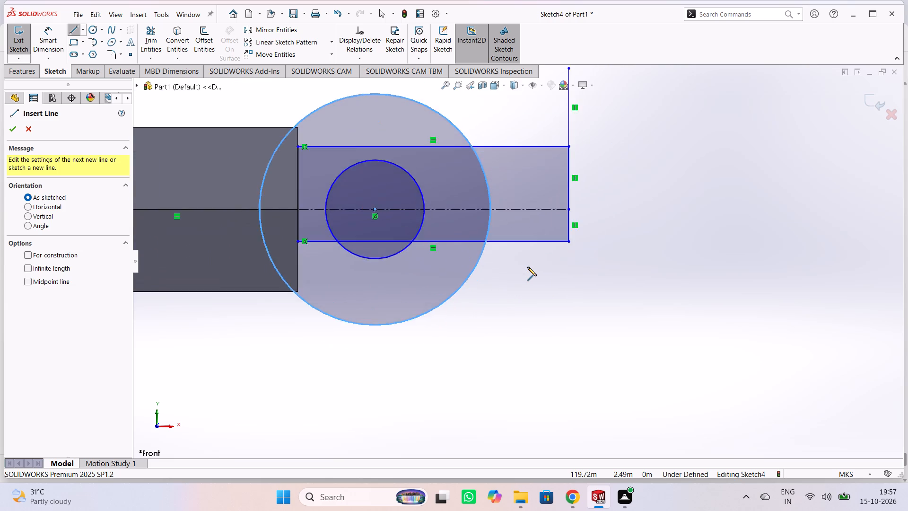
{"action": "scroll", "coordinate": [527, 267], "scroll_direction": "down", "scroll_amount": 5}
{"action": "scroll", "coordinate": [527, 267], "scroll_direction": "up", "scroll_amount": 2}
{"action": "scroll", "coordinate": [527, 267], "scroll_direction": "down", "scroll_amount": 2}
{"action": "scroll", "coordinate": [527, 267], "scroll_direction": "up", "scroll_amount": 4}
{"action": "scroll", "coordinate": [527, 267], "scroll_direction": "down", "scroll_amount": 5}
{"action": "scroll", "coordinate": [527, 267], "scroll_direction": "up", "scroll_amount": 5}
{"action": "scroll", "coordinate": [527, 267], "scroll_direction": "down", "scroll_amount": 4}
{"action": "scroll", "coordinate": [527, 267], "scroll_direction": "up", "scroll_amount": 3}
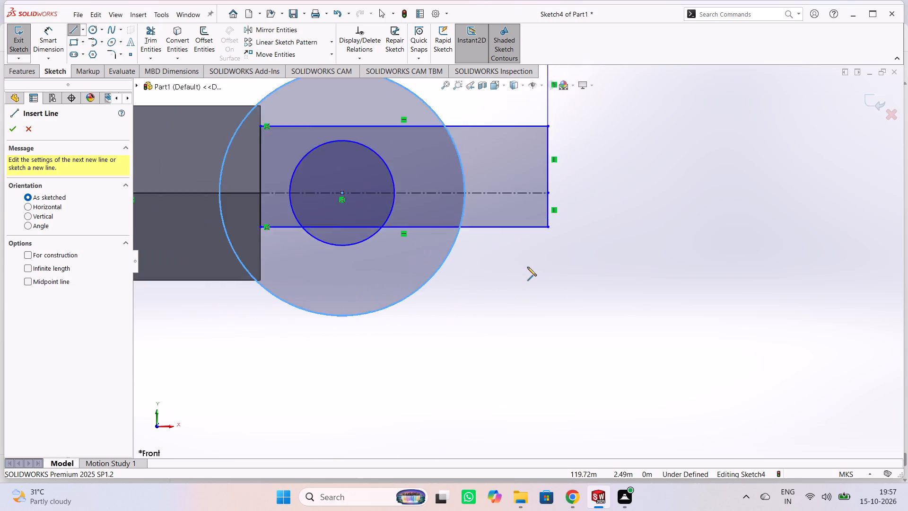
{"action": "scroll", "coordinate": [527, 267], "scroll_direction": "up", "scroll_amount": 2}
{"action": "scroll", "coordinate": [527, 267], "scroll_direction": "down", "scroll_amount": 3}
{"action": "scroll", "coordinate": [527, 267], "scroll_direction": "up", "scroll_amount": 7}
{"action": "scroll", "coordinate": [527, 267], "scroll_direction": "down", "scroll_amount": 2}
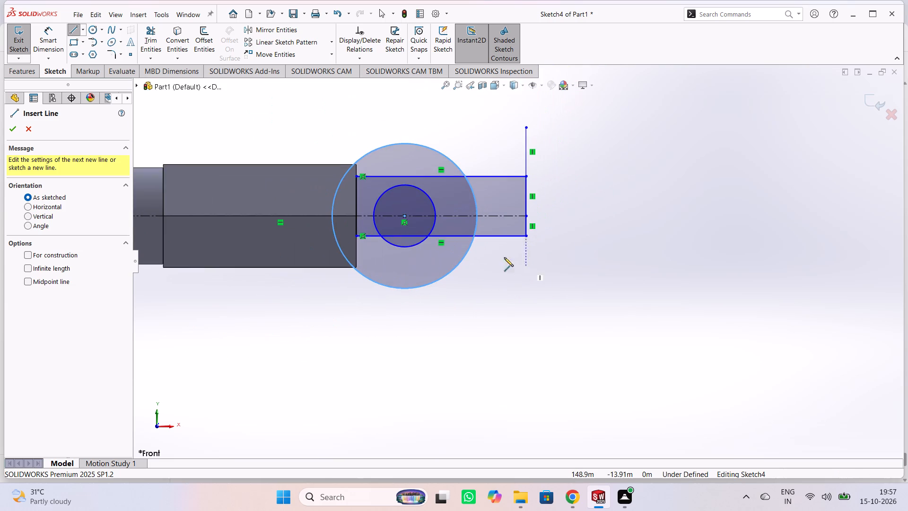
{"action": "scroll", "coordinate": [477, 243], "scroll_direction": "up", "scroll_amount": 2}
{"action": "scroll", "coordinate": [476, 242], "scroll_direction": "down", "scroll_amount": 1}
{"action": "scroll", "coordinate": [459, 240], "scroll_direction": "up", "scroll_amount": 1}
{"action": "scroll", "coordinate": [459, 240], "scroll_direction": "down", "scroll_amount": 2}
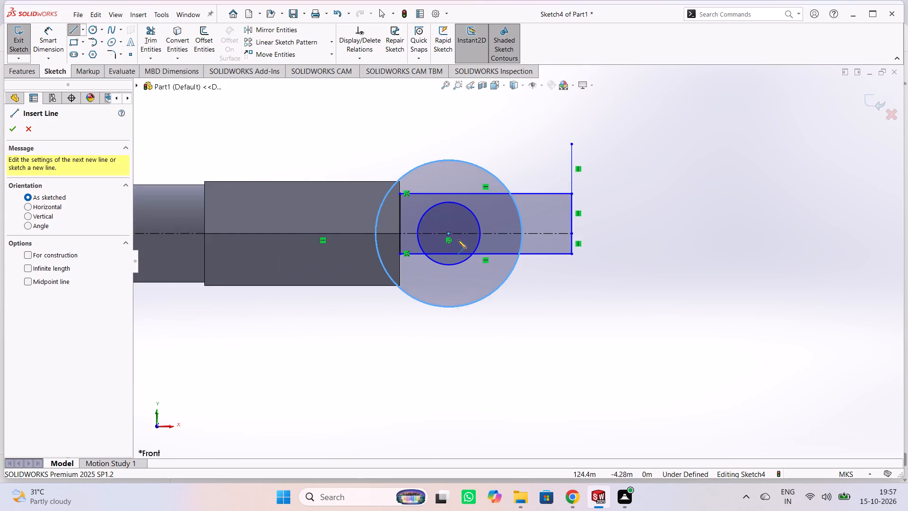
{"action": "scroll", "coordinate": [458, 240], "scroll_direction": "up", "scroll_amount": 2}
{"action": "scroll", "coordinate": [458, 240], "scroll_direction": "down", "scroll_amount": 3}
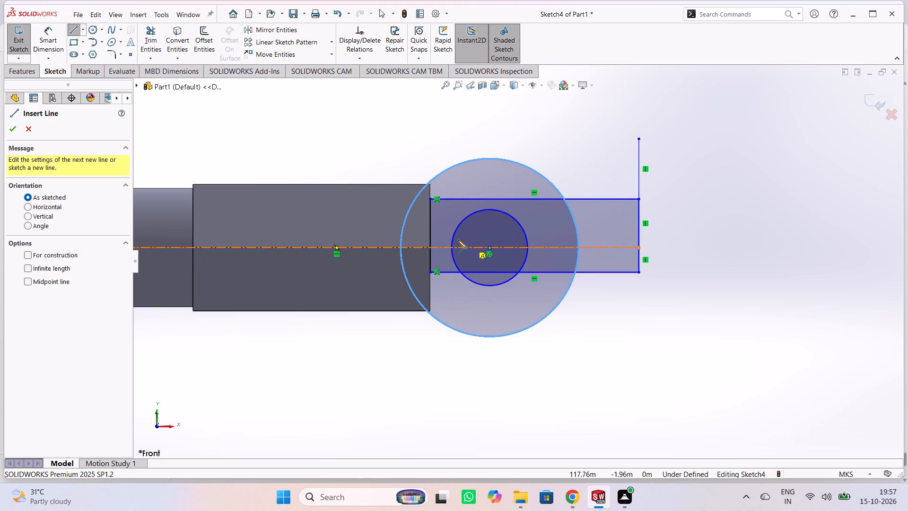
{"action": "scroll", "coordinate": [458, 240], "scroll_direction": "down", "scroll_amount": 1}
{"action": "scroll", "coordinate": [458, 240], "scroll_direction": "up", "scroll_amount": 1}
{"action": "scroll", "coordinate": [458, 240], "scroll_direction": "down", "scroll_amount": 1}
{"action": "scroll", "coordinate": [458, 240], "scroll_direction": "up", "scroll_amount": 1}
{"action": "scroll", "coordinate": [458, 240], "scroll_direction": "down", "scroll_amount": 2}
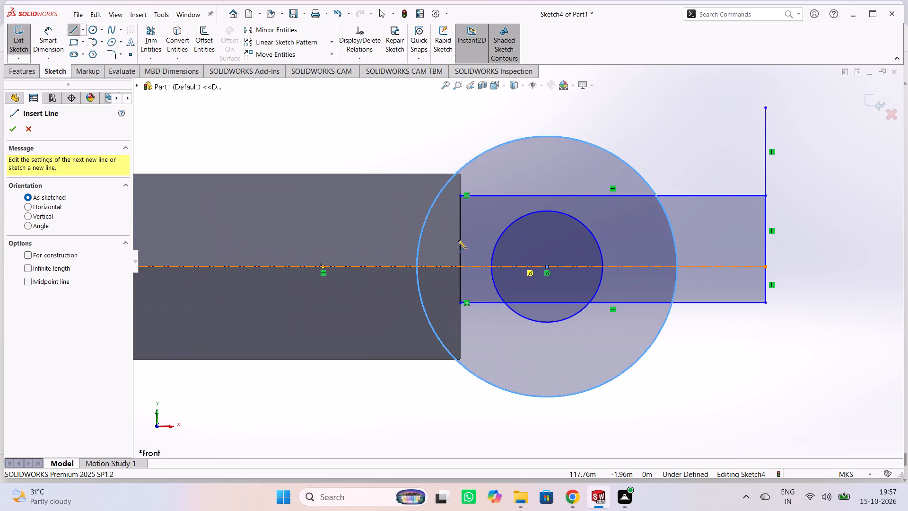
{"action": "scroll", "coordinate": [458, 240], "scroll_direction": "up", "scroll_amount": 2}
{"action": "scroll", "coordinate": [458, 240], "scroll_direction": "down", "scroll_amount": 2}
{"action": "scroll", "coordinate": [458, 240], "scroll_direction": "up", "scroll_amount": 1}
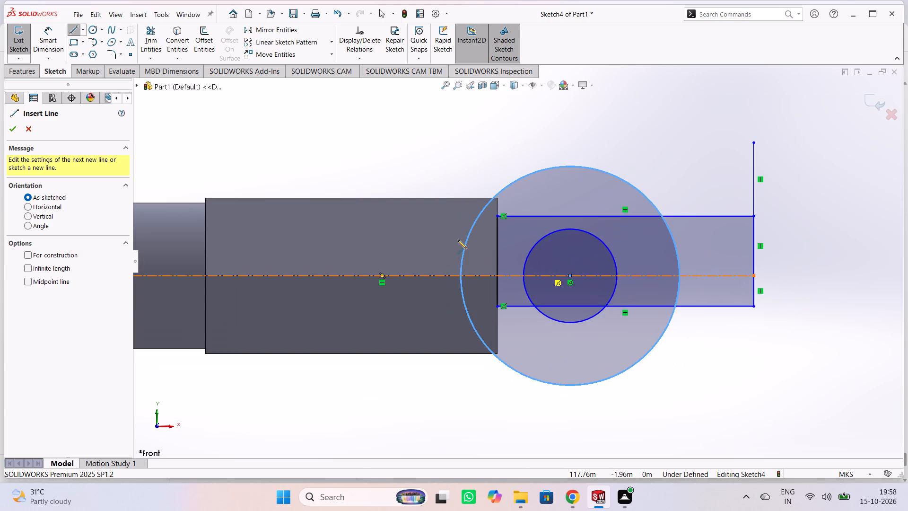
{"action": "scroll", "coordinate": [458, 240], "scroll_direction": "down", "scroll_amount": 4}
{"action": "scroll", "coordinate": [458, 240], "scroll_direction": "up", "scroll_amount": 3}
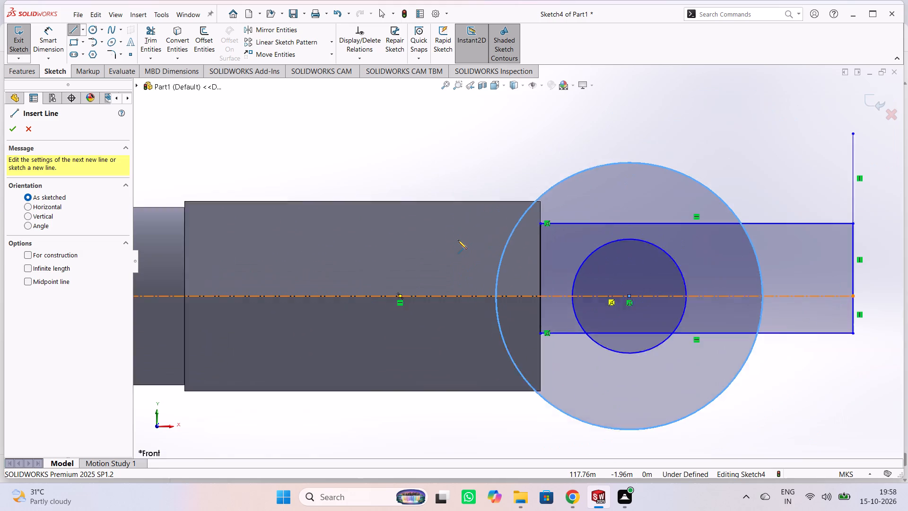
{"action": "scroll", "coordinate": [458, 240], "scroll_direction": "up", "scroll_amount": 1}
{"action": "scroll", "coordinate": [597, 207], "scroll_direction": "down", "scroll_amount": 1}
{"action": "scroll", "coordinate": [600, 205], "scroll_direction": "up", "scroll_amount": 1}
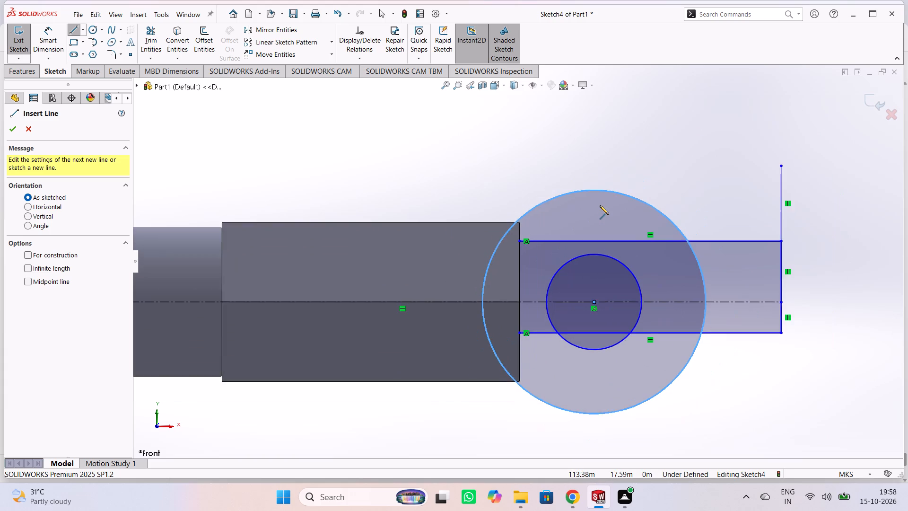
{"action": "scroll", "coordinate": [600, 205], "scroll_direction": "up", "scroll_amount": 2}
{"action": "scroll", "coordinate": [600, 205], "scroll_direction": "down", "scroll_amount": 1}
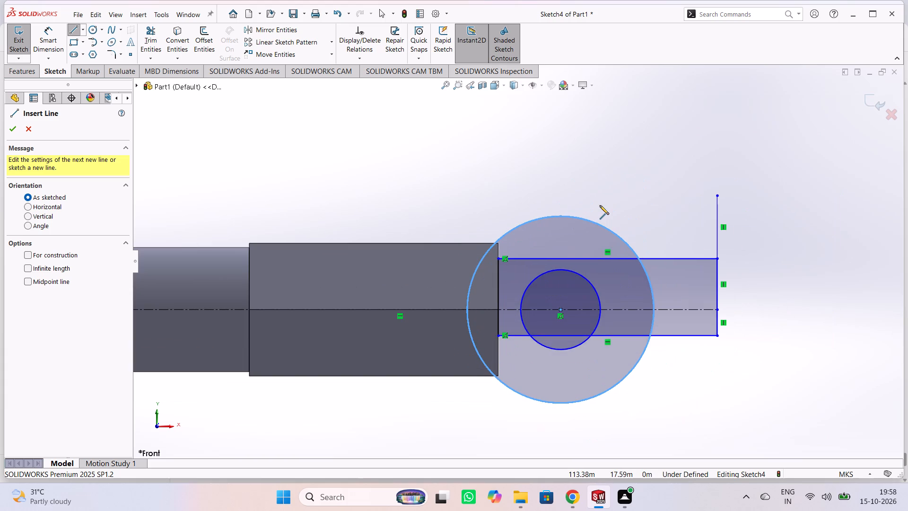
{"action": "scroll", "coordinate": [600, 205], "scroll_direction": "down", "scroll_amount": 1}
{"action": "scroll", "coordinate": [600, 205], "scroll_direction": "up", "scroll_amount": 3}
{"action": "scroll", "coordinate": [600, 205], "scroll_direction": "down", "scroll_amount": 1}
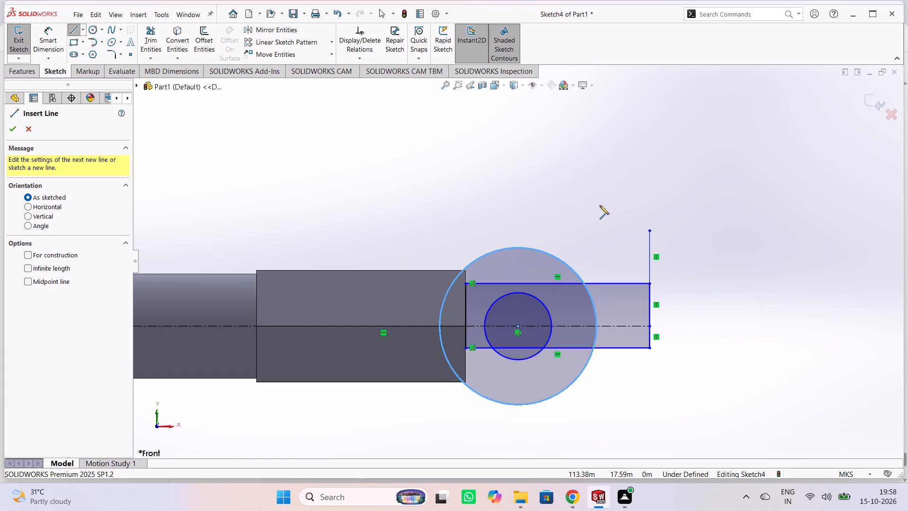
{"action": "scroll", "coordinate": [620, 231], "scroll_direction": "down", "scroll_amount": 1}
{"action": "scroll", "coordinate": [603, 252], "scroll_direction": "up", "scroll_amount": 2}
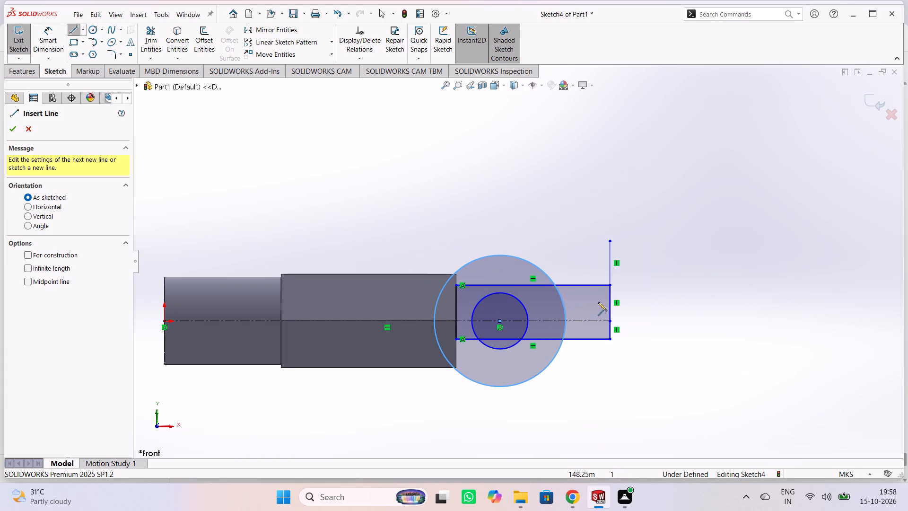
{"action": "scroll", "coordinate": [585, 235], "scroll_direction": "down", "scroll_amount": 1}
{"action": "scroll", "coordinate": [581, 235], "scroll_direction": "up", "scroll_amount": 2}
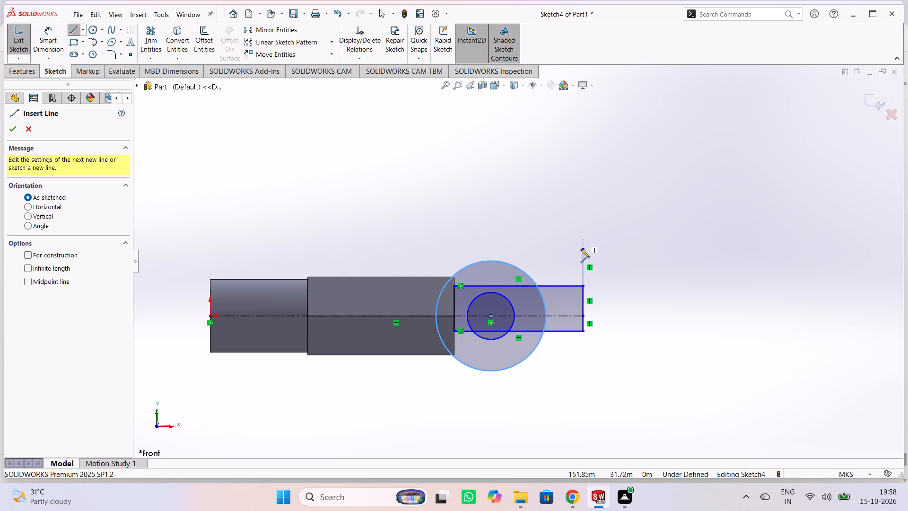
Sketch a horizontal line about 37.7 m long from directly above the circles' center to the vertical line's top end.
{"action": "scroll", "coordinate": [581, 250], "scroll_direction": "up", "scroll_amount": 1}
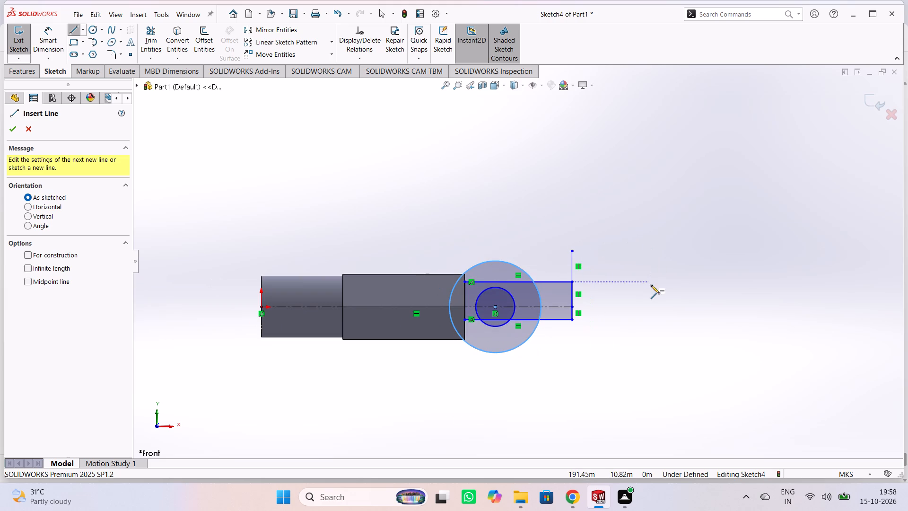
{"action": "scroll", "coordinate": [555, 232], "scroll_direction": "down", "scroll_amount": 1}
{"action": "scroll", "coordinate": [555, 232], "scroll_direction": "up", "scroll_amount": 2}
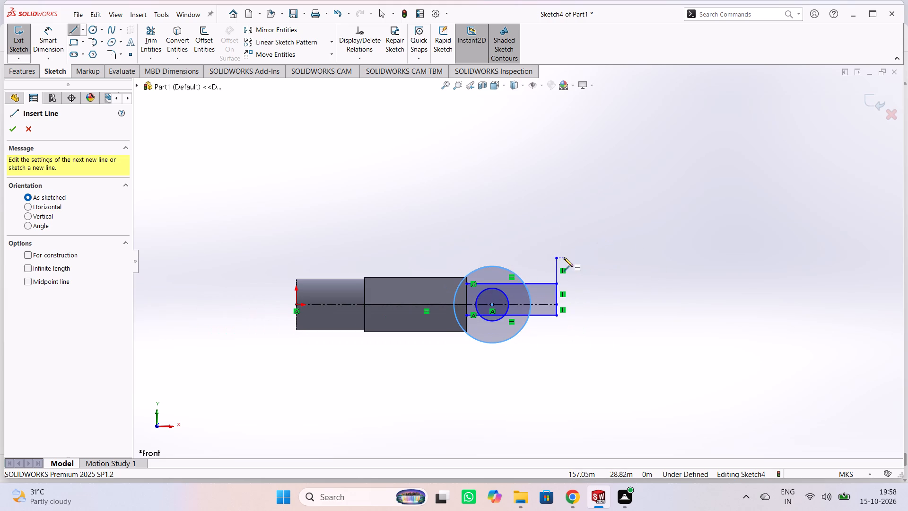
{"action": "left_click", "coordinate": [490, 258]}
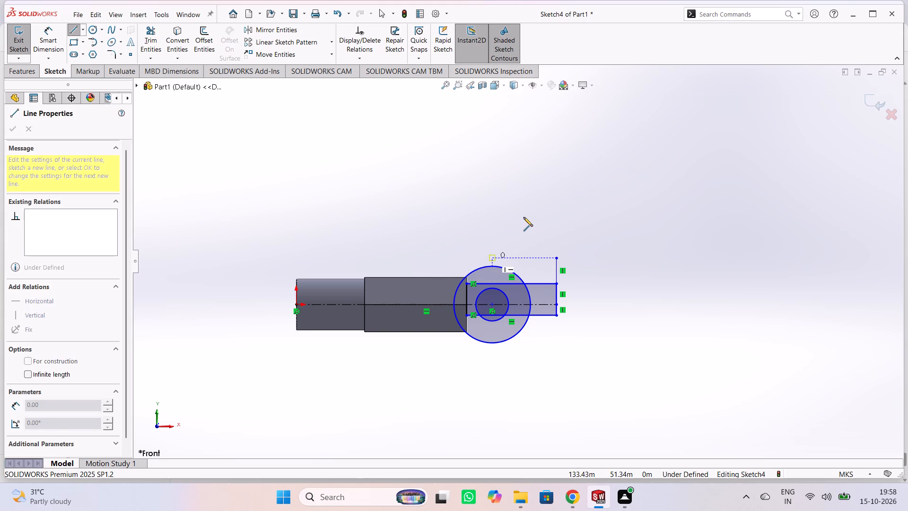
{"action": "left_click", "coordinate": [556, 257]}
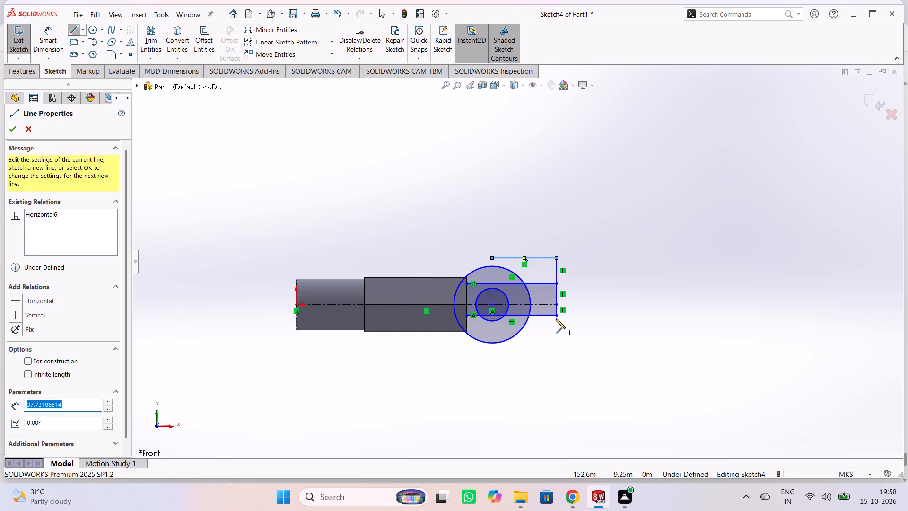
Sketch a horizontal line outward from directly below the circles, and a vertical line about 22.8 m up to the rectangle's lower outer corner.
{"action": "left_click", "coordinate": [491, 354]}
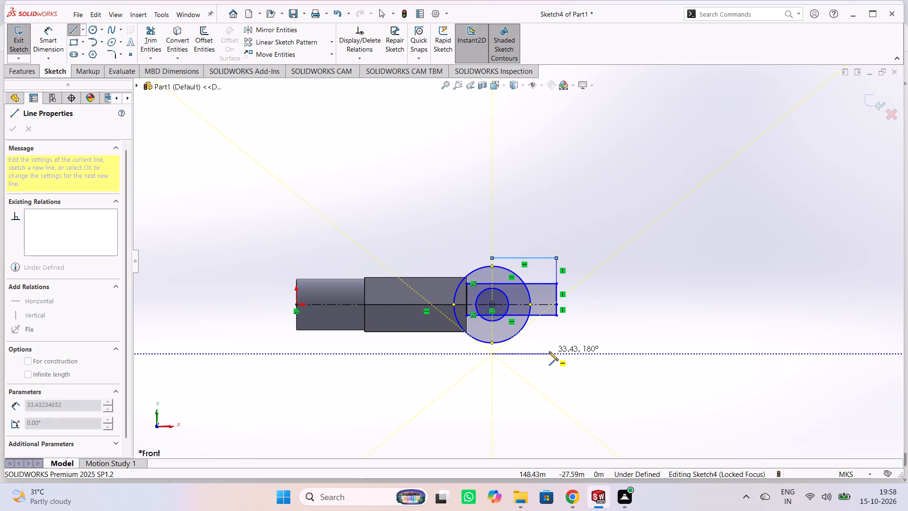
{"action": "left_click", "coordinate": [555, 352]}
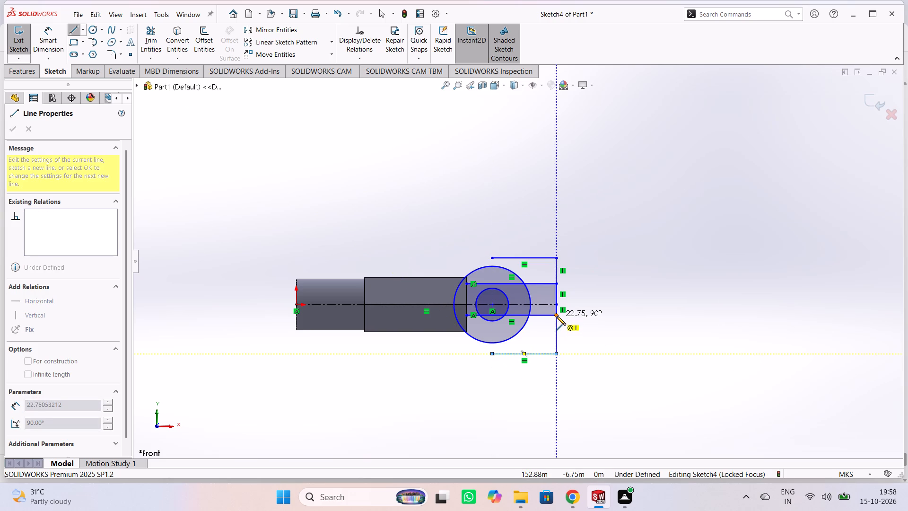
{"action": "left_click", "coordinate": [557, 316]}
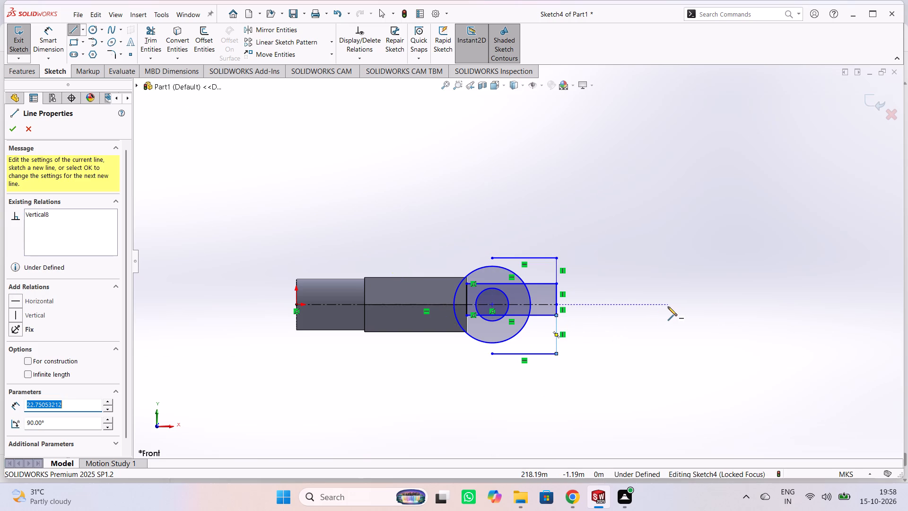
{"action": "key", "text": "Escape"}
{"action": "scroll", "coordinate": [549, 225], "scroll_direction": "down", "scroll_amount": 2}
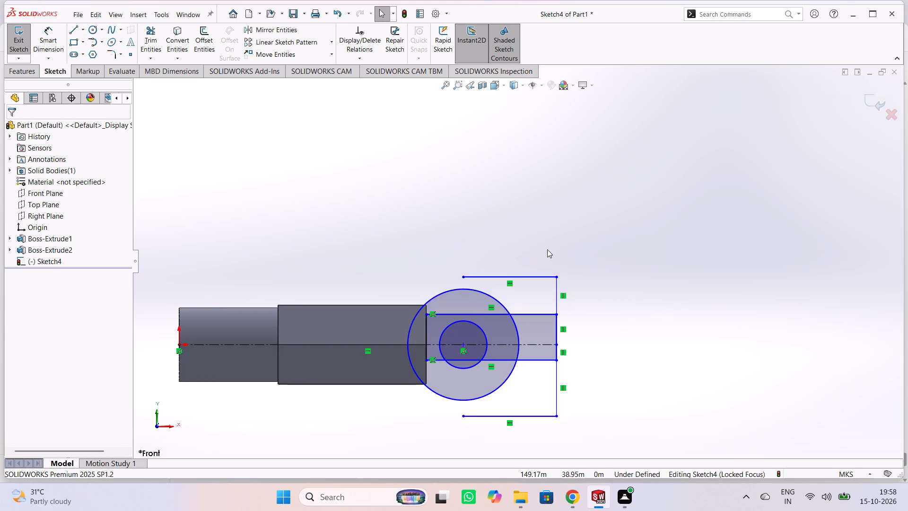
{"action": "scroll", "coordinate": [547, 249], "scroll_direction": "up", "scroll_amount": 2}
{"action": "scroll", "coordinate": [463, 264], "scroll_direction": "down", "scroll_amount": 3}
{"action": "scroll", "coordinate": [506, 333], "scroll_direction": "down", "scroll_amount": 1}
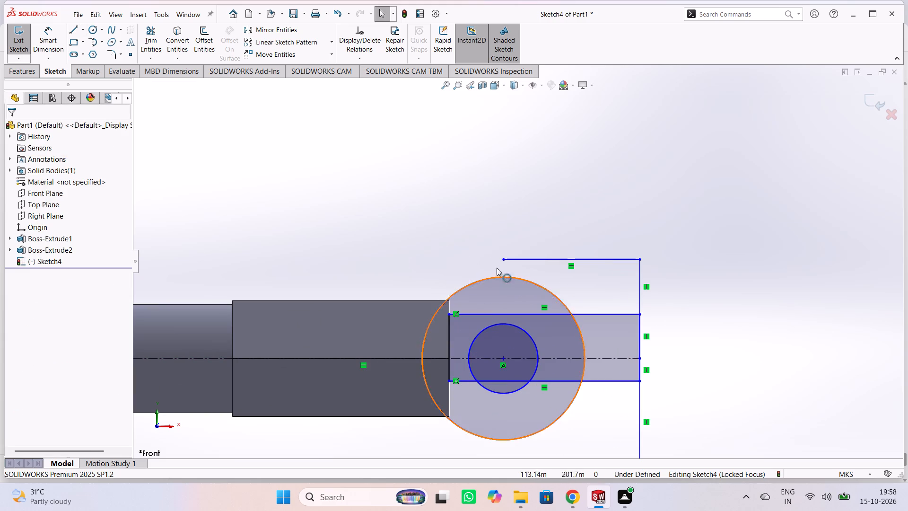
Dimension the upper horizontal line at 27 m from the centerline.
{"action": "right_click", "coordinate": [470, 221]}
{"action": "left_click", "coordinate": [563, 210]}
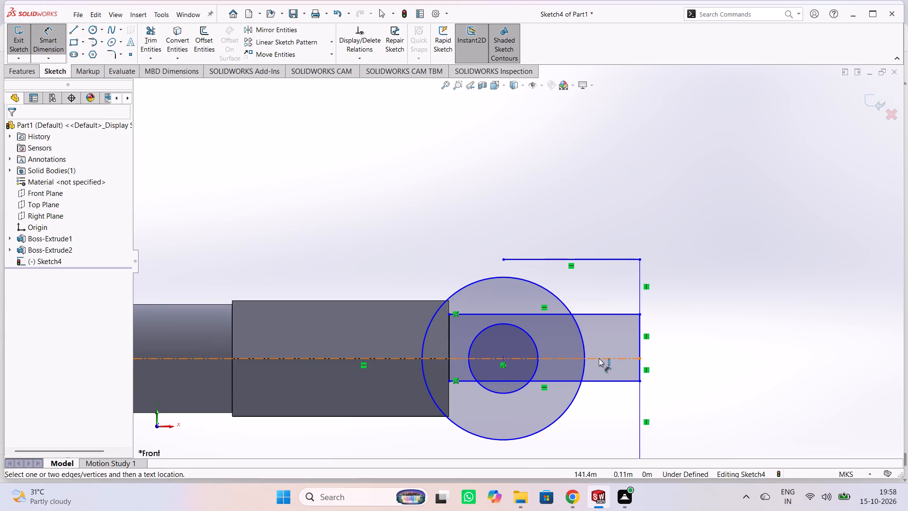
{"action": "left_click", "coordinate": [604, 358]}
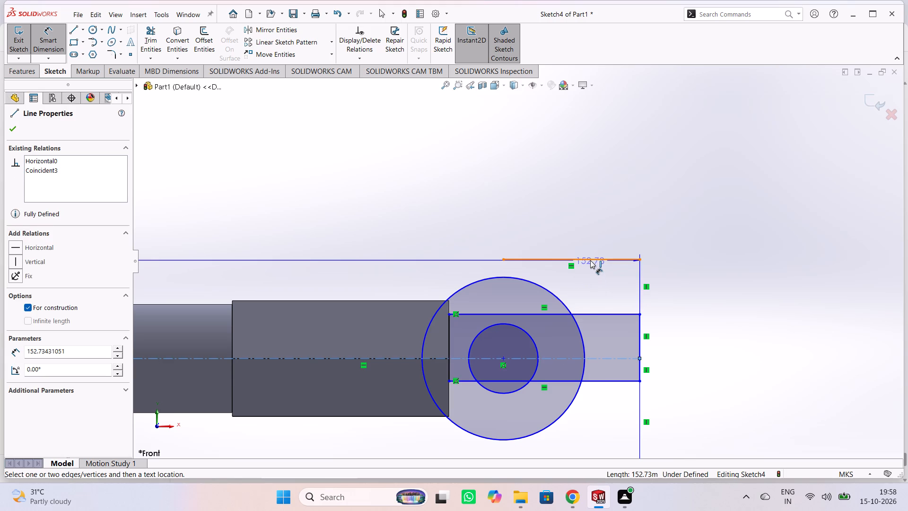
{"action": "left_click", "coordinate": [590, 260]}
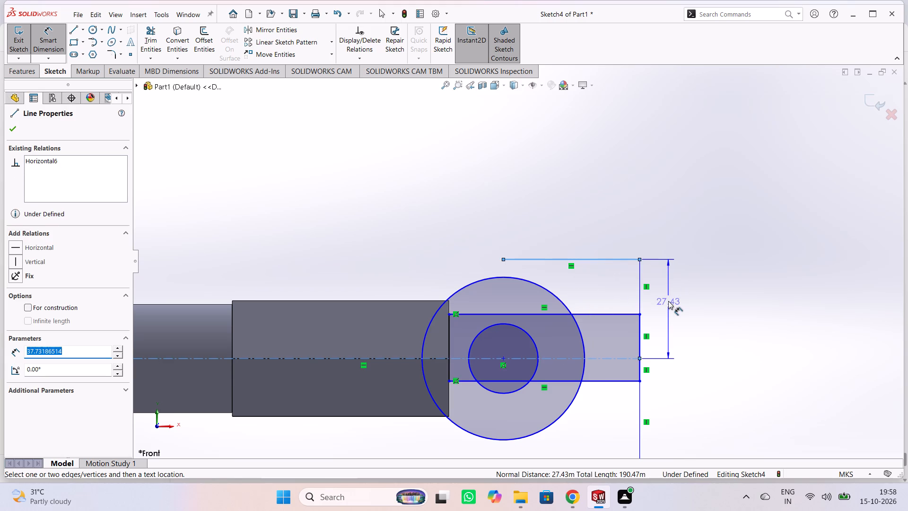
{"action": "left_click", "coordinate": [669, 301]}
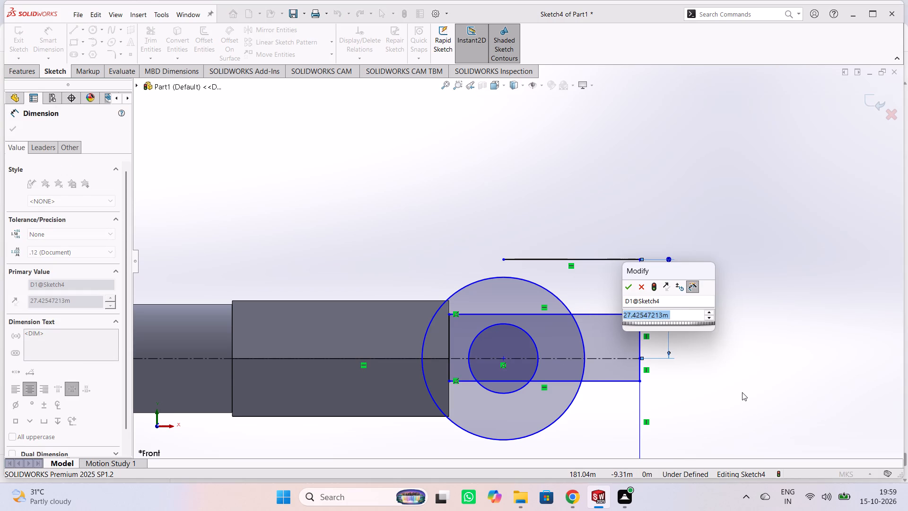
{"action": "key", "text": "2"}
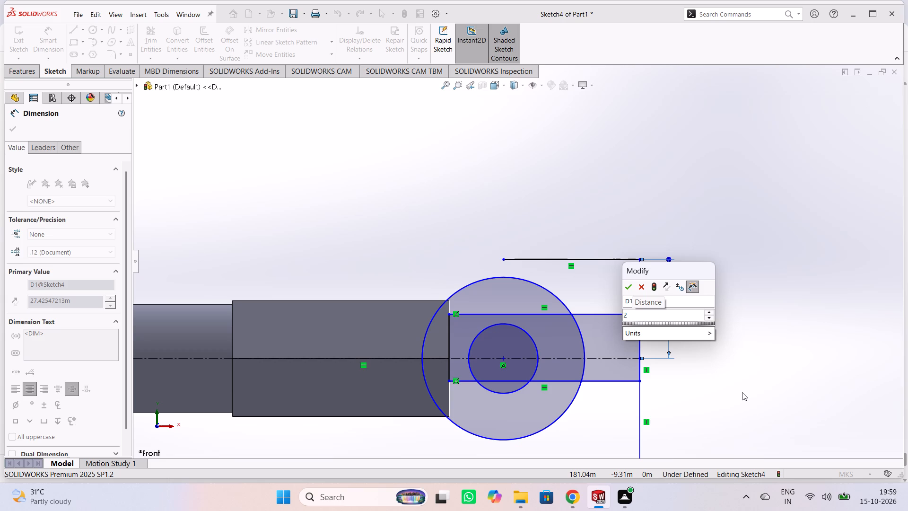
{"action": "key", "text": "7"}
{"action": "key", "text": "Return"}
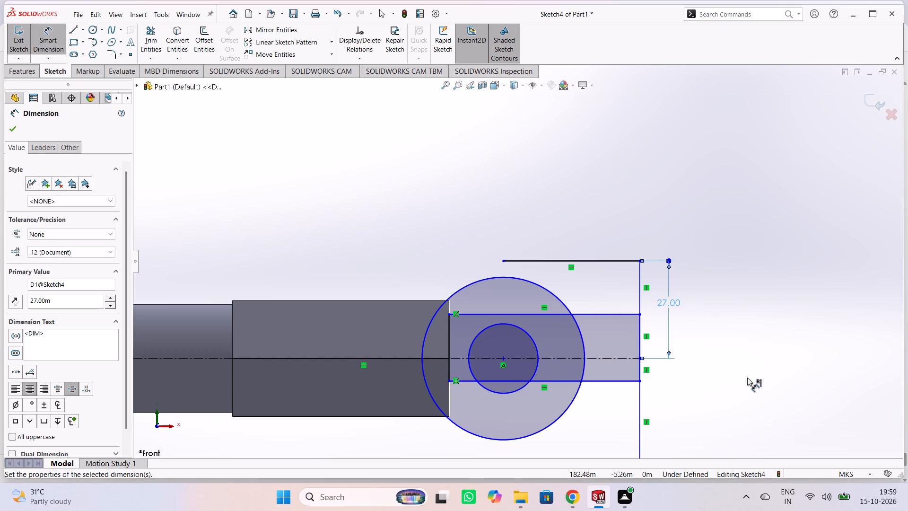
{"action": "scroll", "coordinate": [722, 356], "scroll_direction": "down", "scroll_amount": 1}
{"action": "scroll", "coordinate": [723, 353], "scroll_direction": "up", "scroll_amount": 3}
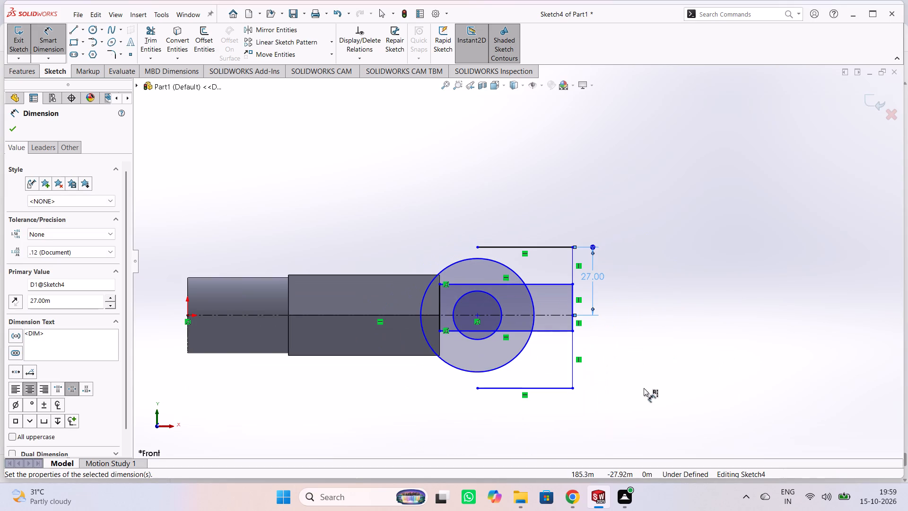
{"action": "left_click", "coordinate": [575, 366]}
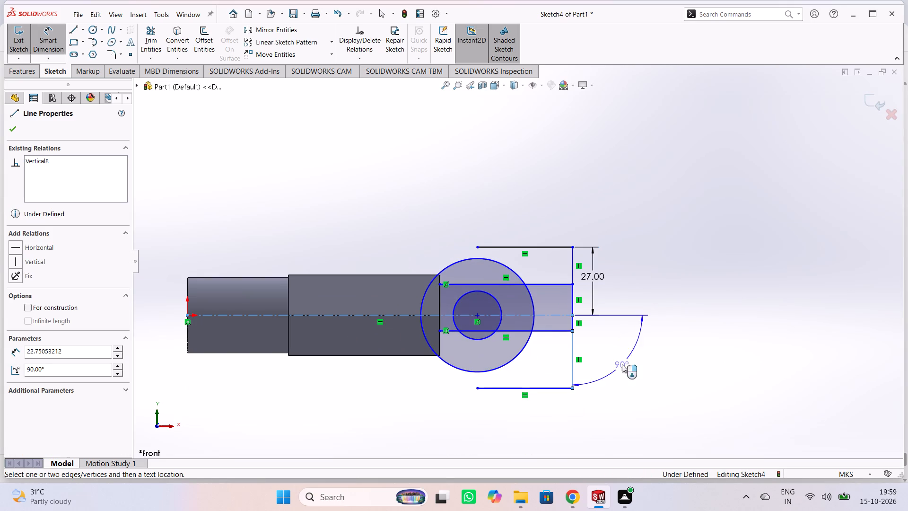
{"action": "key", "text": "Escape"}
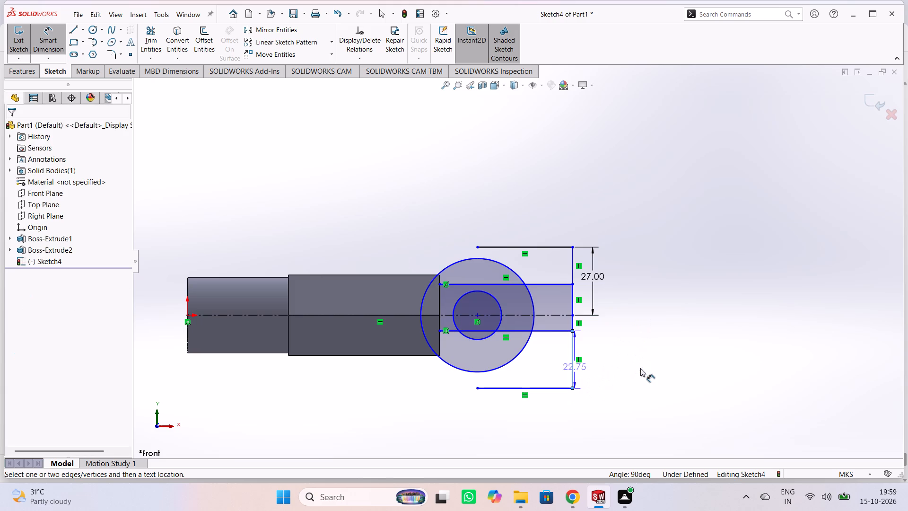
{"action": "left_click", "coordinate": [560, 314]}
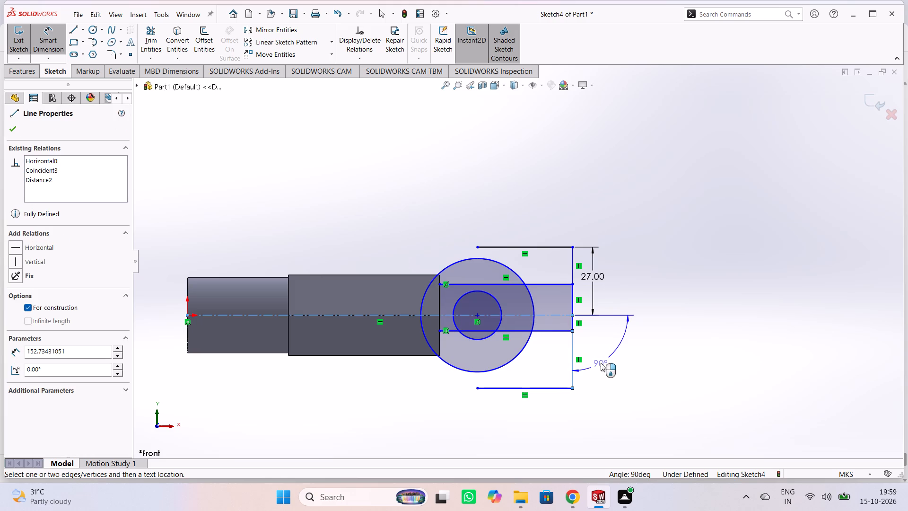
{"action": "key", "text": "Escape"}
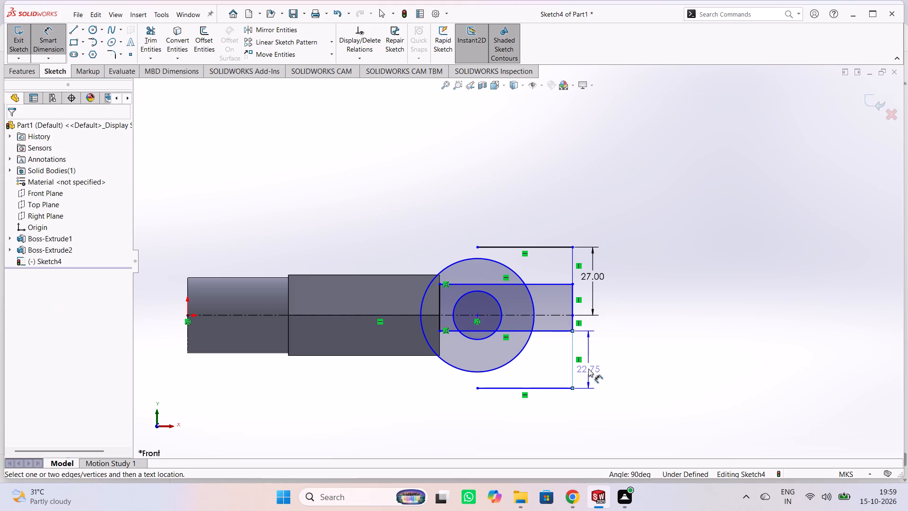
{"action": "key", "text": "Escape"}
Dimension the lower horizontal line at 27 m from the centerline.
{"action": "left_click", "coordinate": [557, 317]}
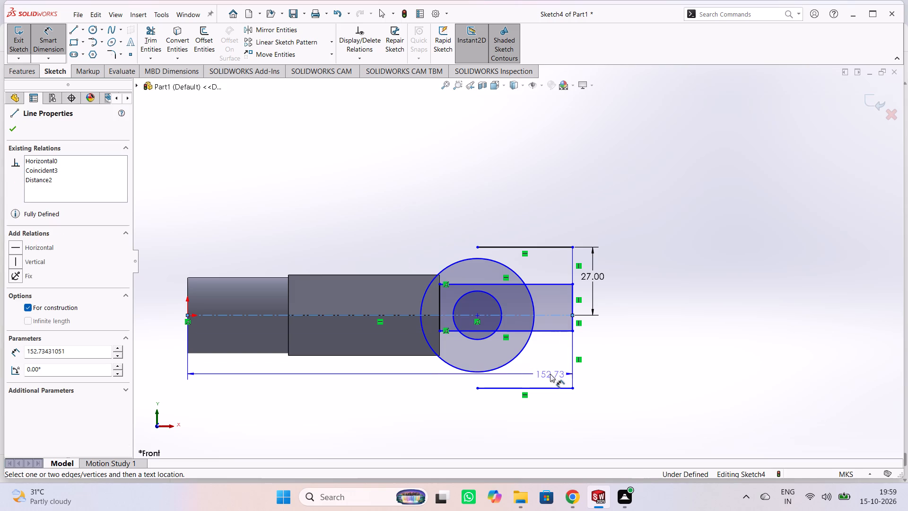
{"action": "left_click", "coordinate": [549, 388]}
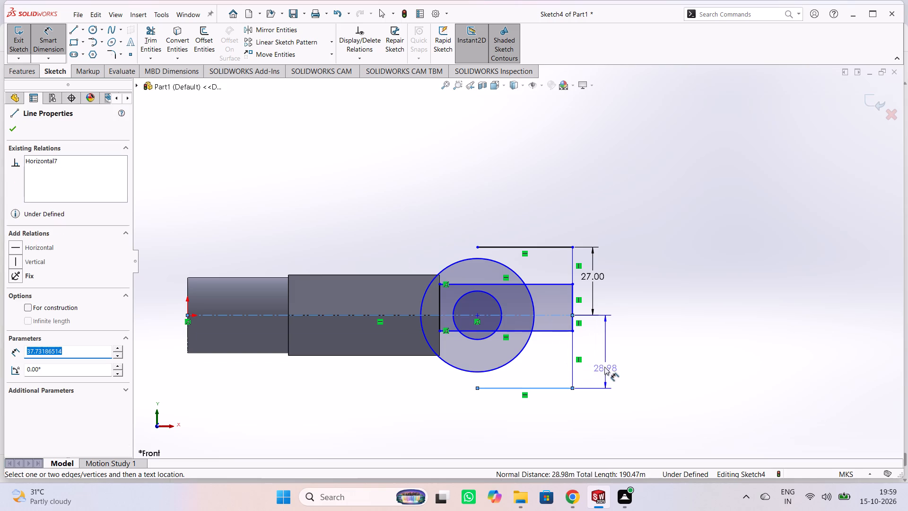
{"action": "left_click", "coordinate": [592, 345]}
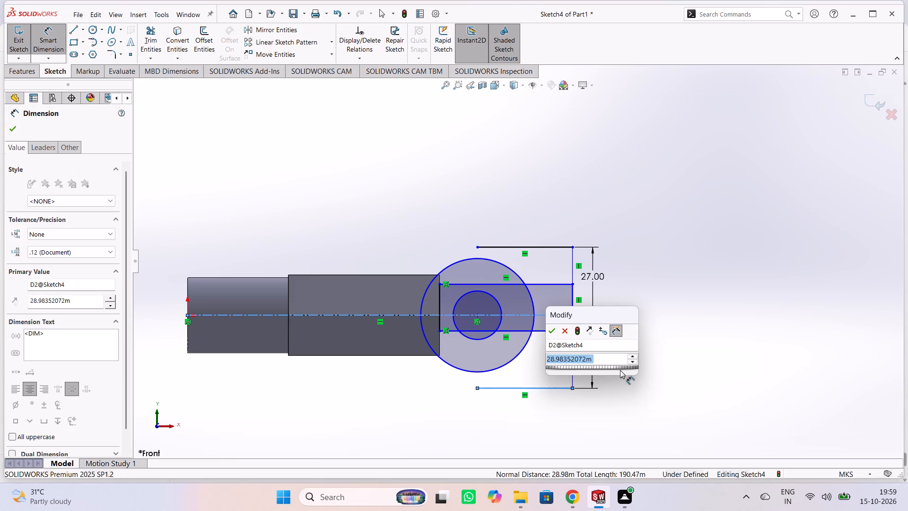
{"action": "type", "text": "27"}
{"action": "key", "text": "Return"}
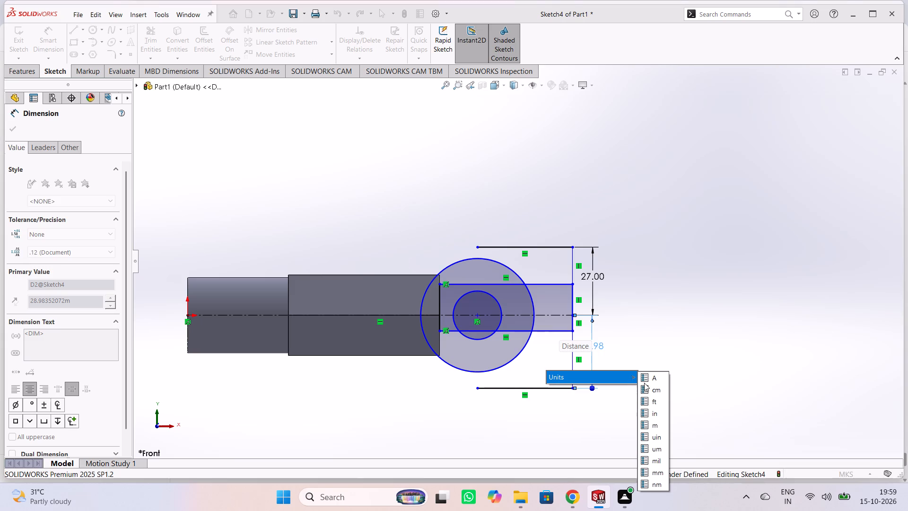
{"action": "left_click", "coordinate": [662, 346]}
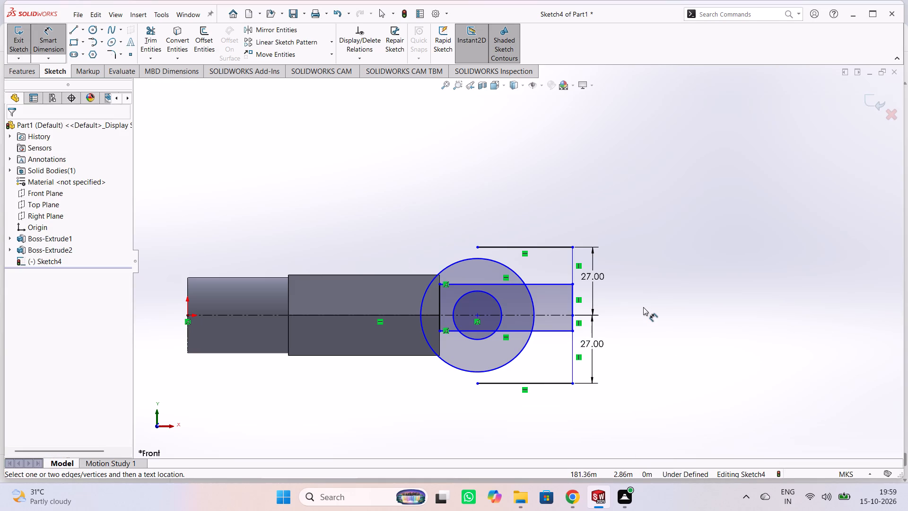
Dimension the outer concentric circle with a diameter of 54 m.
{"action": "left_click", "coordinate": [515, 357]}
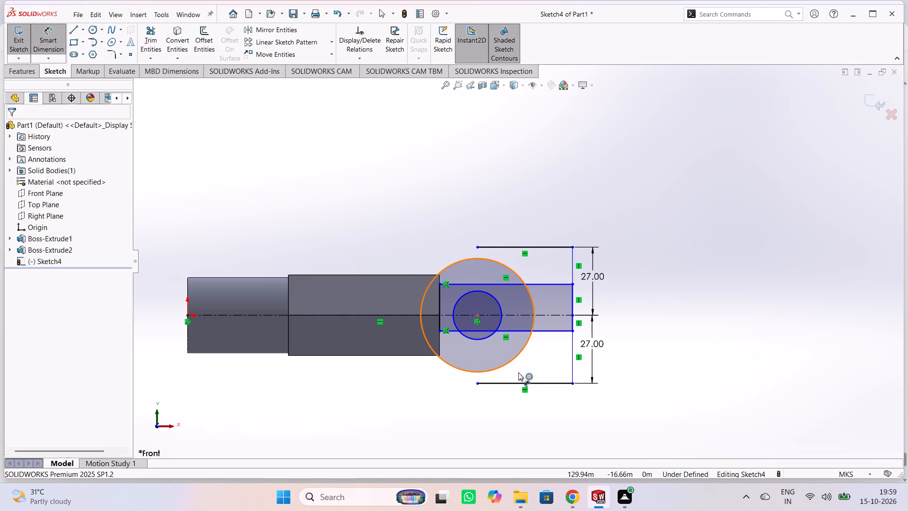
{"action": "left_click", "coordinate": [484, 424]}
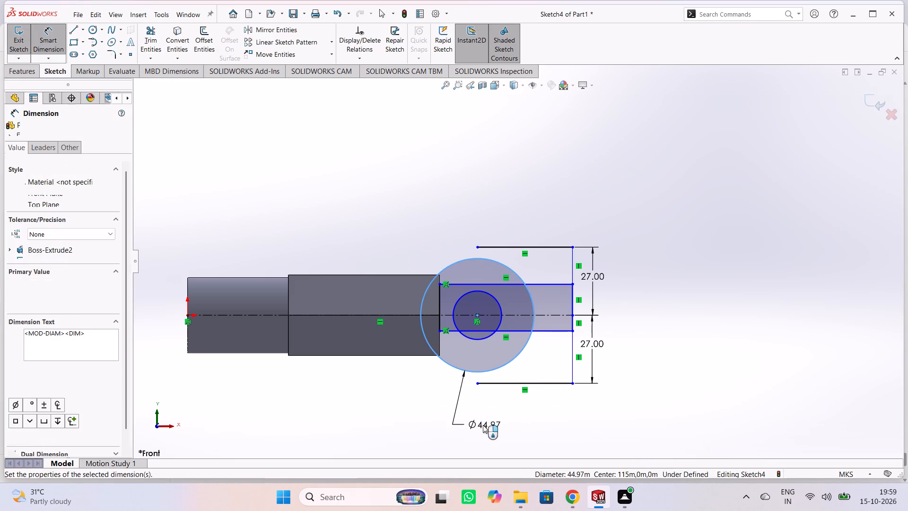
{"action": "type", "text": "54"}
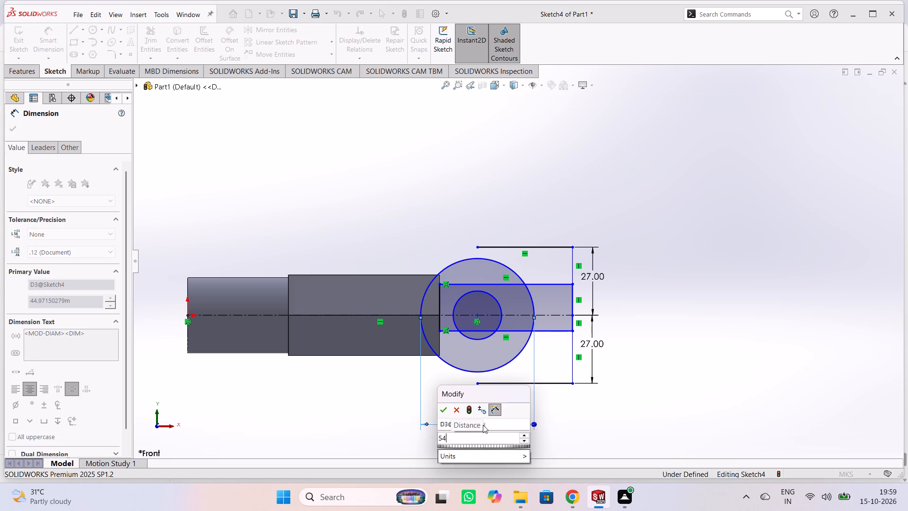
{"action": "key", "text": "Return"}
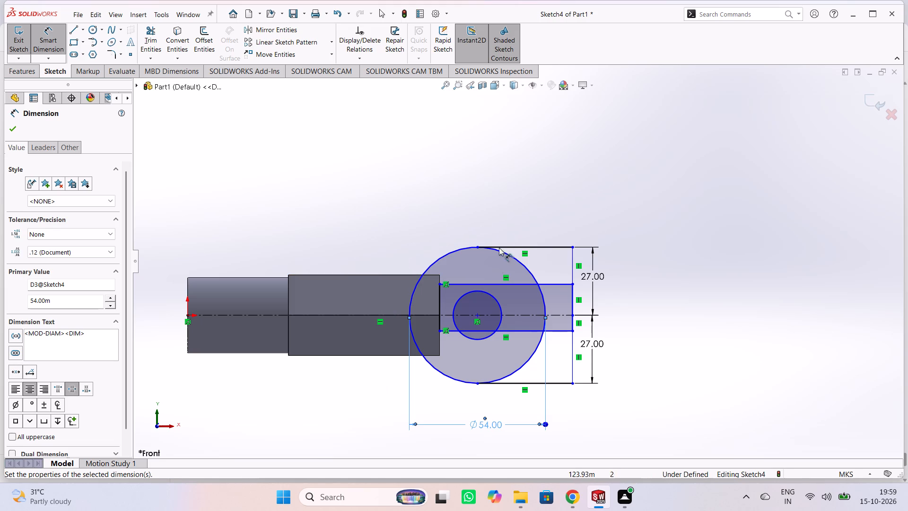
Dimension the inner concentric circle with a diameter of 20 m.
{"action": "left_click", "coordinate": [471, 338]}
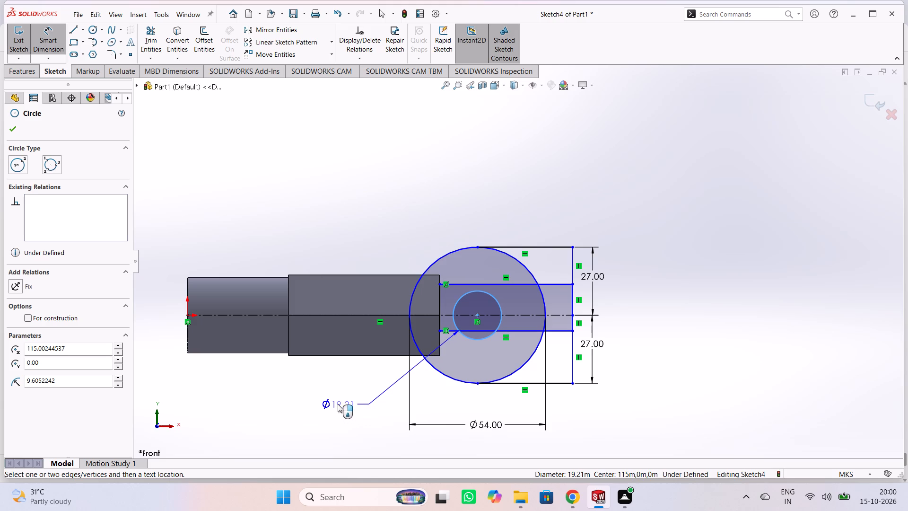
{"action": "left_click", "coordinate": [338, 404]}
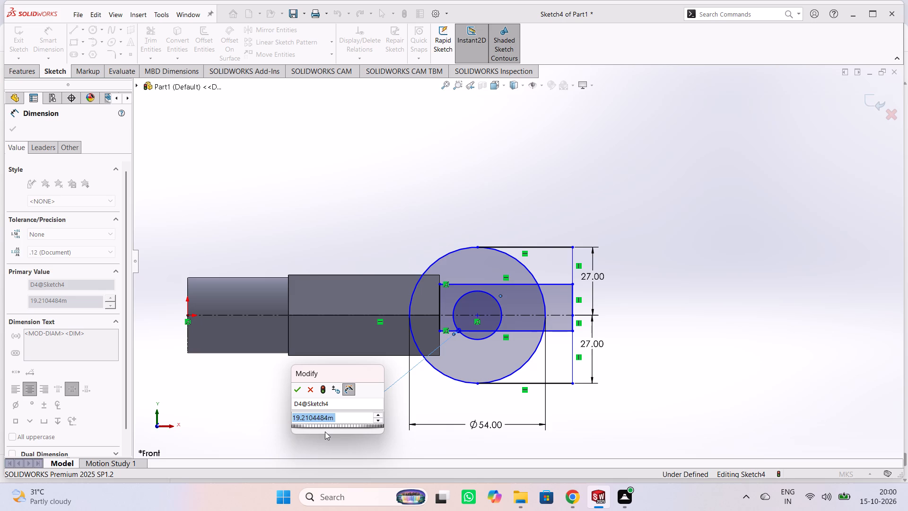
{"action": "type", "text": "20"}
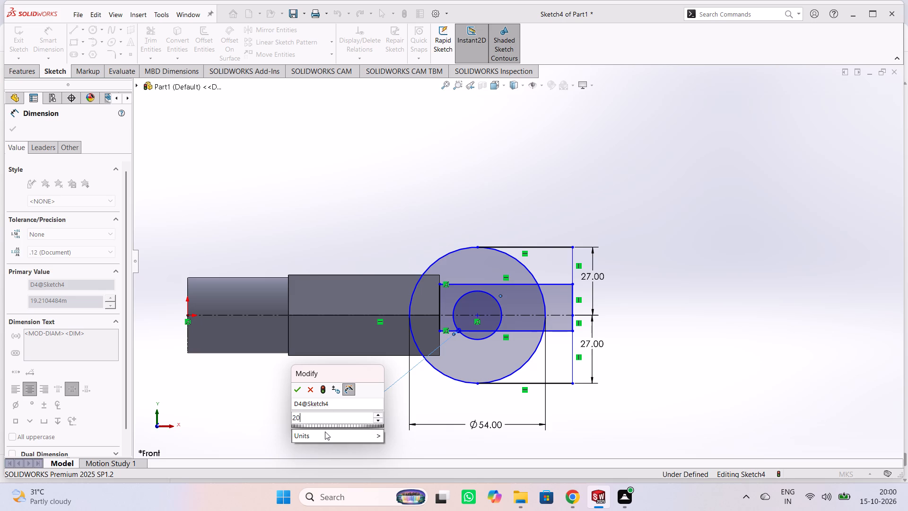
{"action": "key", "text": "Return"}
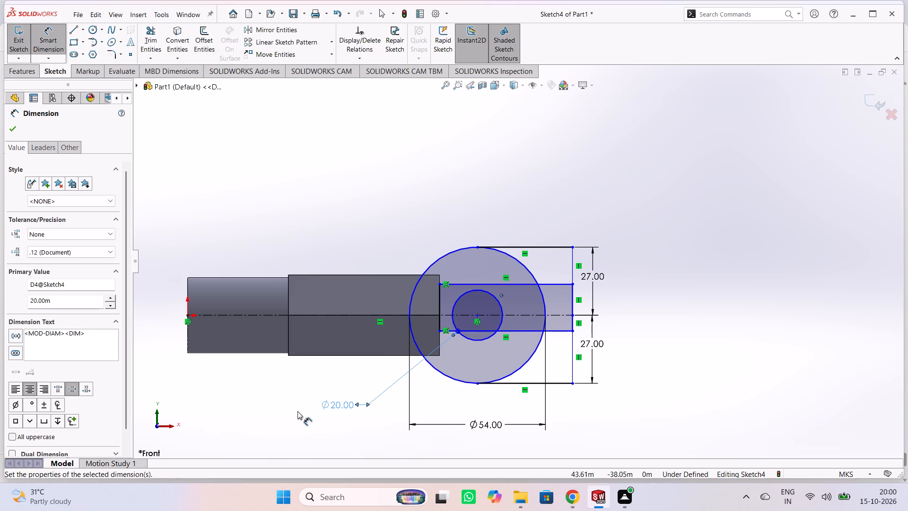
{"action": "left_click", "coordinate": [322, 434]}
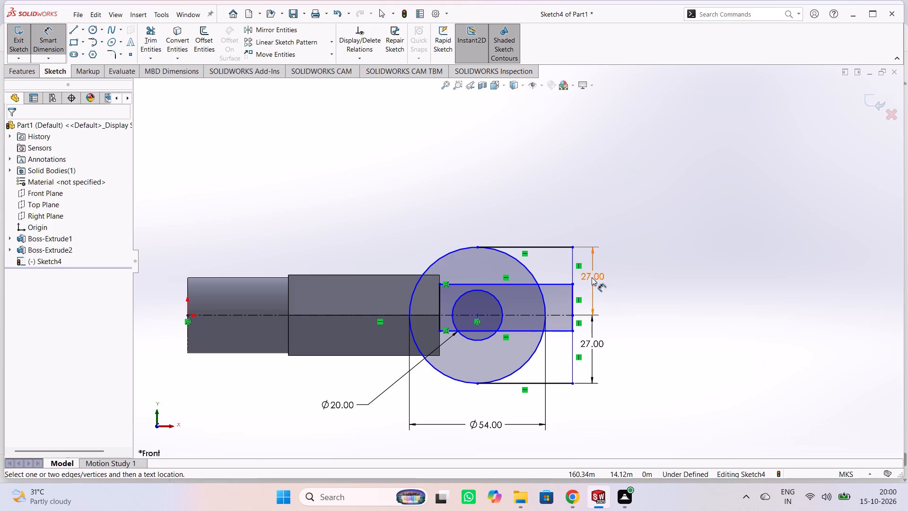
Move both 27 m dimensions farther outward from the sketch, keeping them roughly in line with each other.
{"action": "left_click_drag", "start_coordinate": [592, 277], "coordinate": [709, 283]}
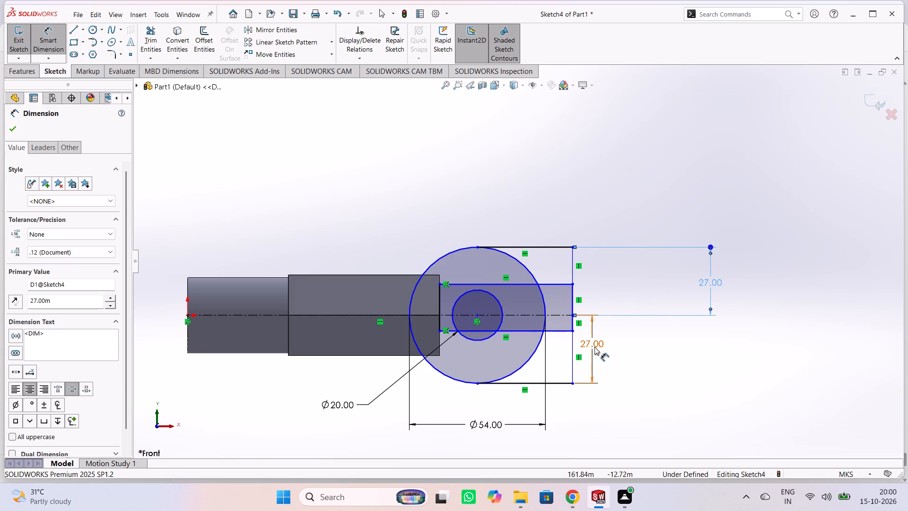
{"action": "left_click_drag", "start_coordinate": [593, 345], "coordinate": [716, 356]}
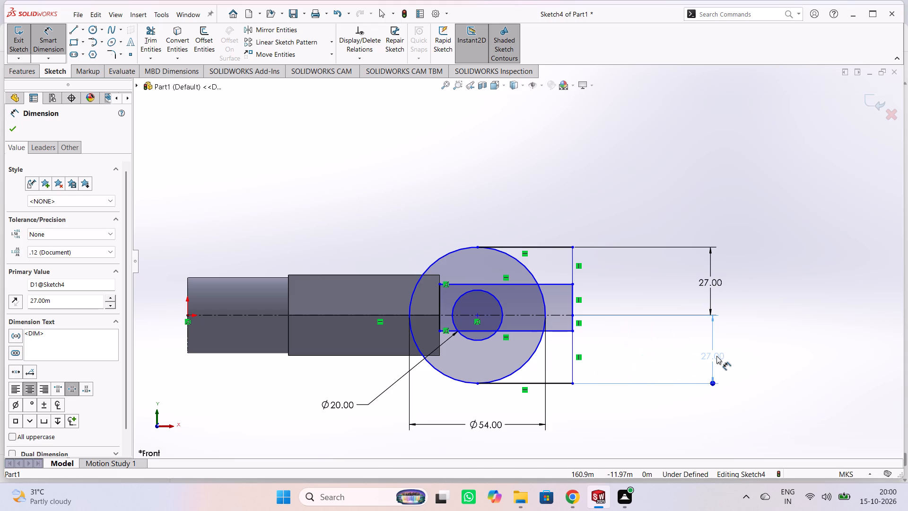
{"action": "left_click_drag", "start_coordinate": [716, 356], "coordinate": [714, 354]}
{"action": "left_click", "coordinate": [649, 335]}
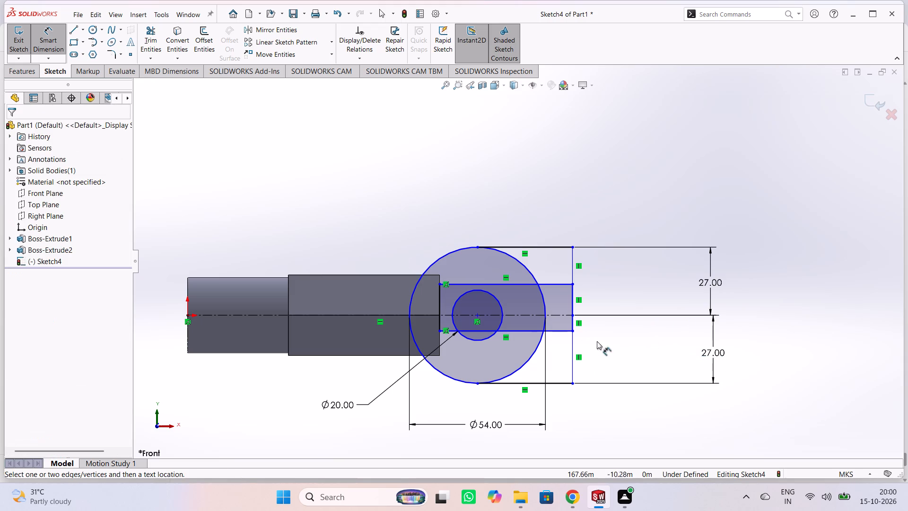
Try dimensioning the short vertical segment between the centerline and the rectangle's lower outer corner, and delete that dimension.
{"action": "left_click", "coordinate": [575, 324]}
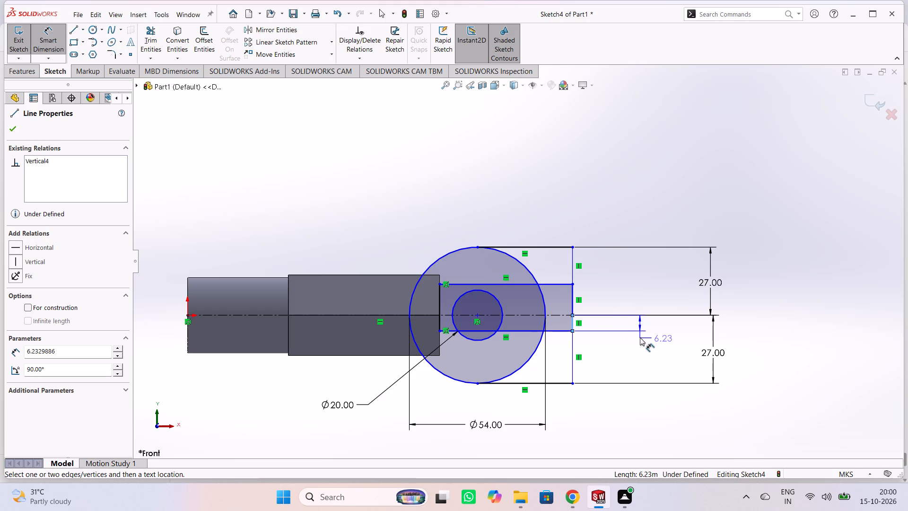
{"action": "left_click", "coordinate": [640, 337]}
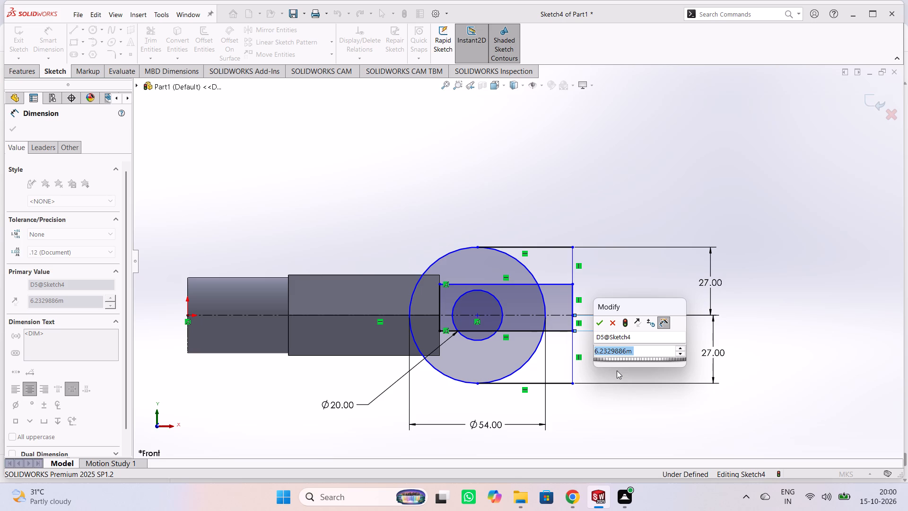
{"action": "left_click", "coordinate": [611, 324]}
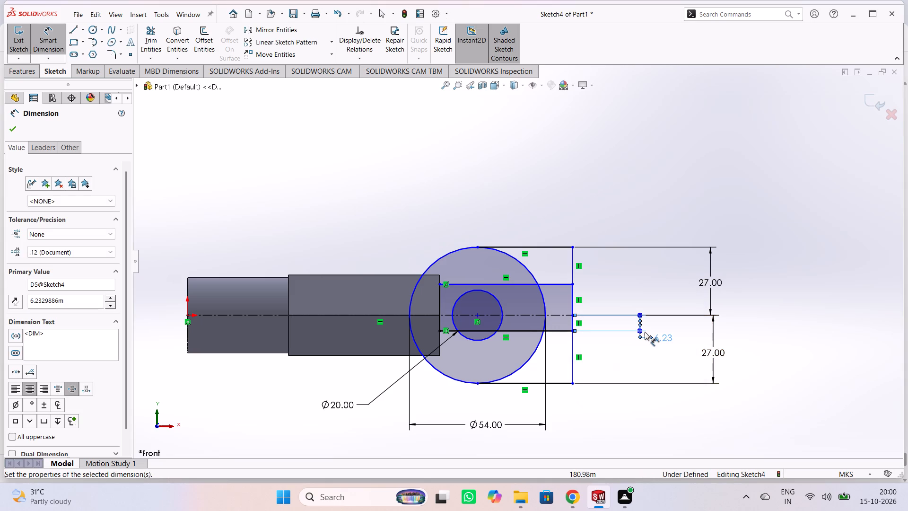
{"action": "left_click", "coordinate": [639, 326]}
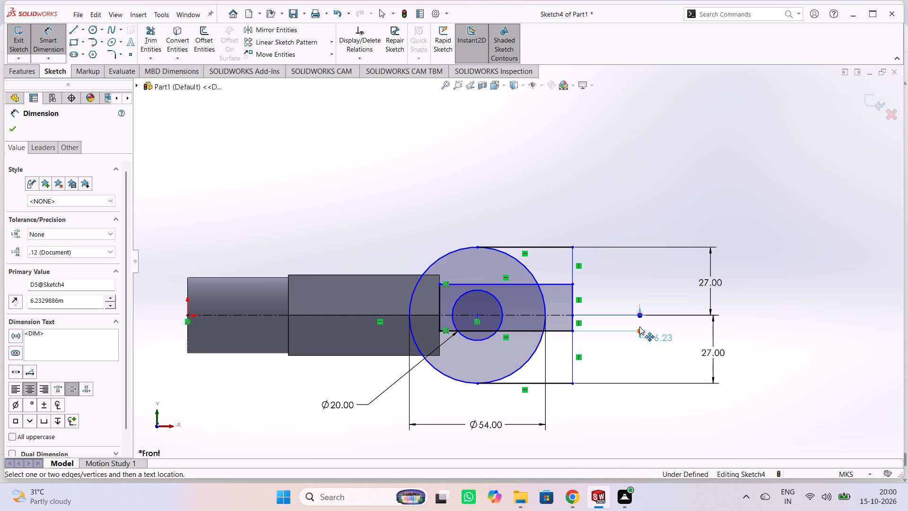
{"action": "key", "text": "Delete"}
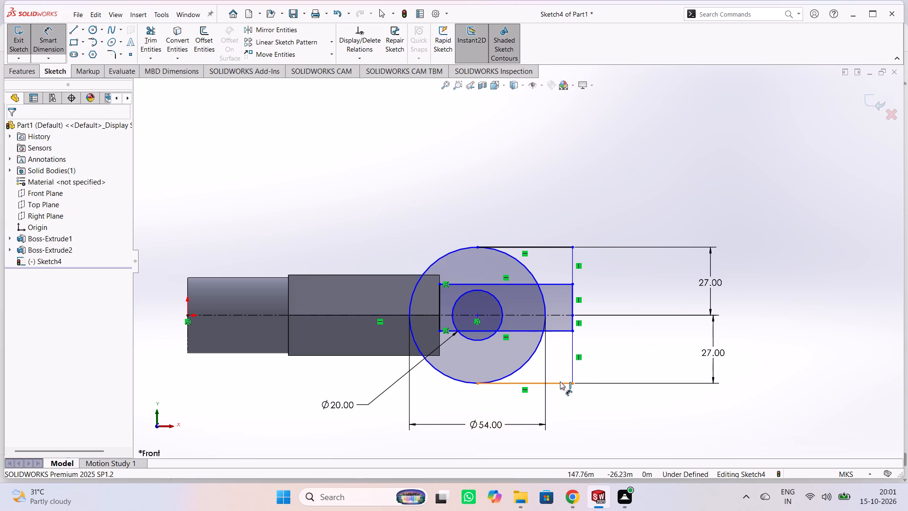
Dimension the short vertical end segment of the lower fork arm, below the slot, to 15 m.
{"action": "left_click", "coordinate": [573, 368]}
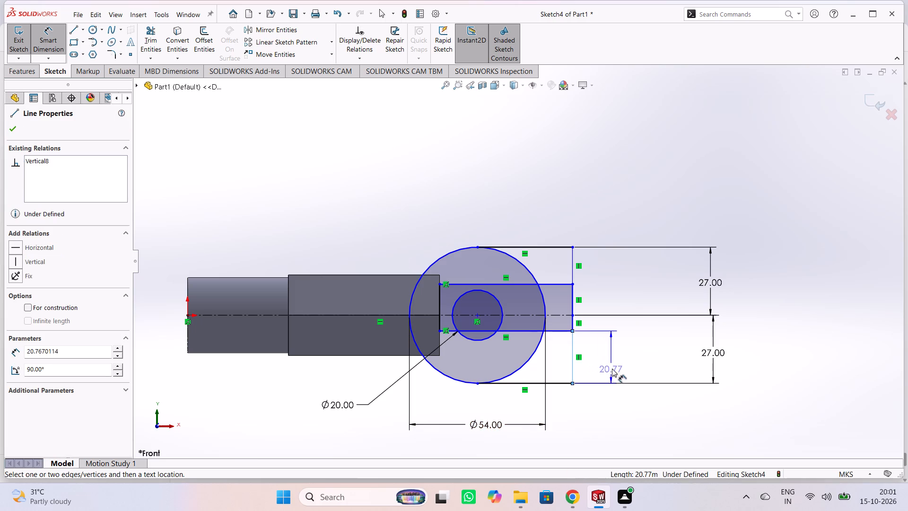
{"action": "left_click", "coordinate": [615, 356]}
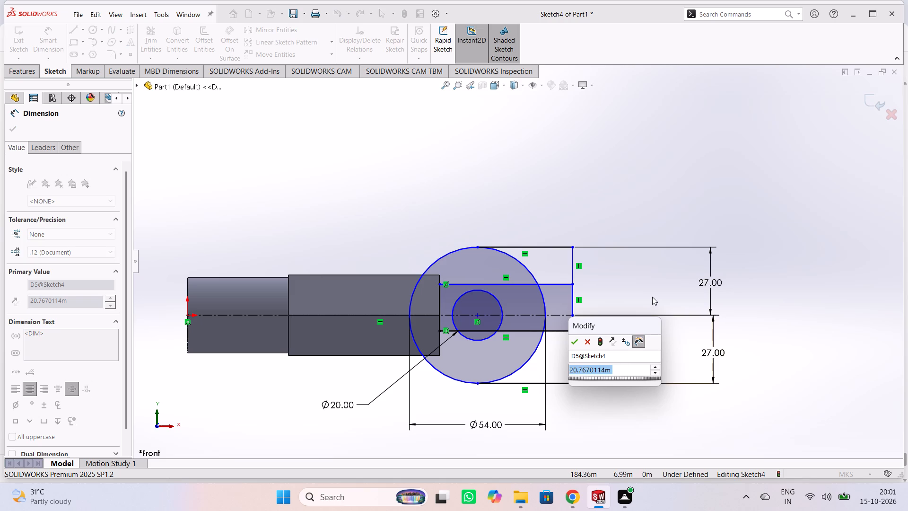
{"action": "middle_click_drag", "start_coordinate": [654, 297], "coordinate": [669, 252]}
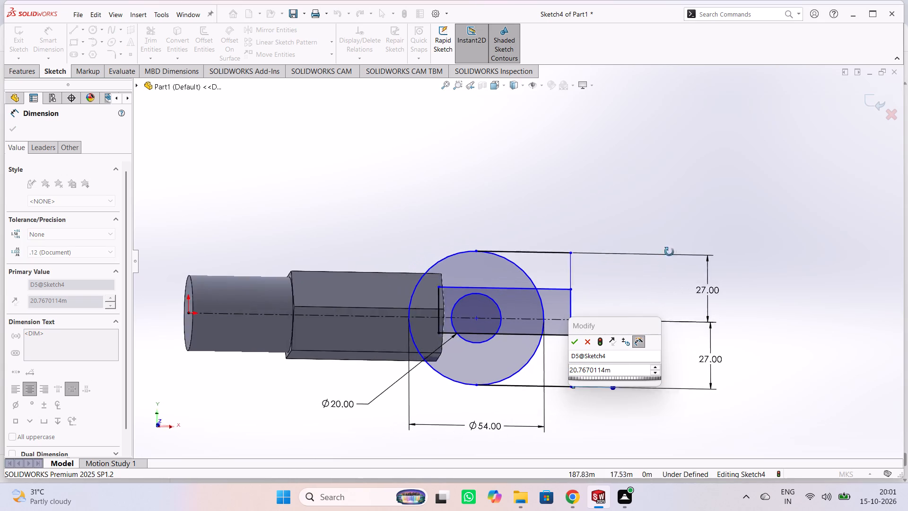
{"action": "middle_click_drag", "start_coordinate": [669, 252], "coordinate": [611, 270]}
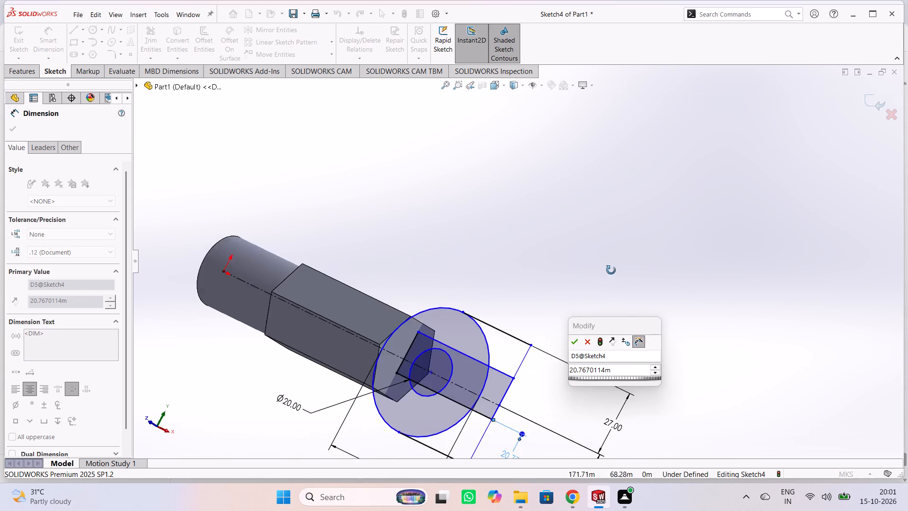
{"action": "middle_click_drag", "start_coordinate": [611, 270], "coordinate": [344, 306]}
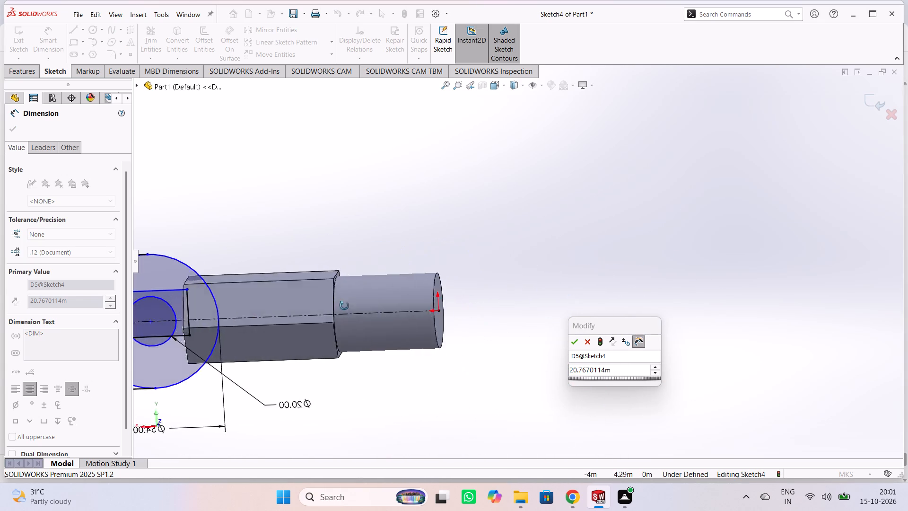
{"action": "middle_click_drag", "start_coordinate": [344, 306], "coordinate": [0, 363]}
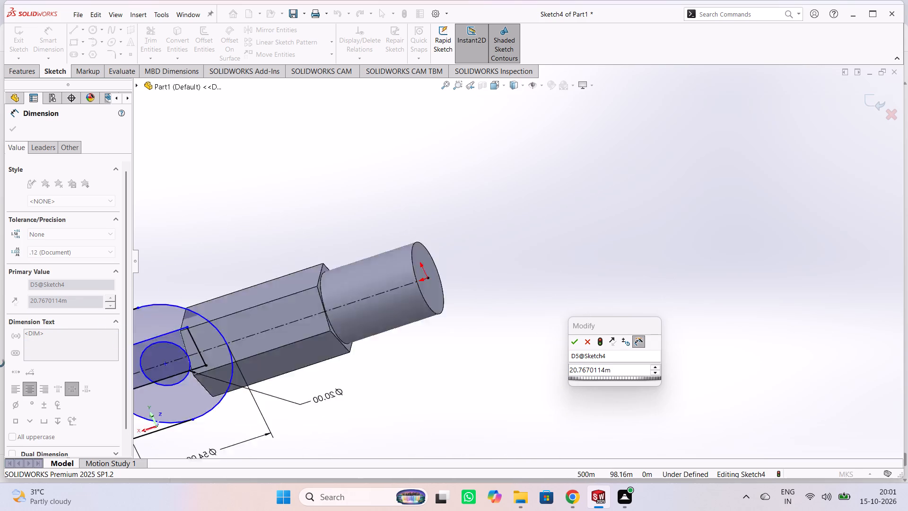
{"action": "middle_click_drag", "start_coordinate": [0, 363], "coordinate": [311, 344]}
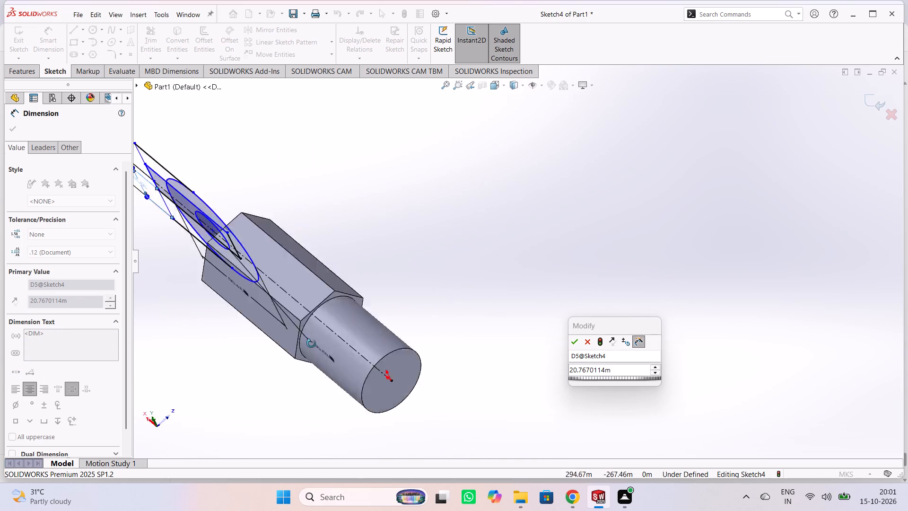
{"action": "middle_click_drag", "start_coordinate": [311, 344], "coordinate": [50, 340]}
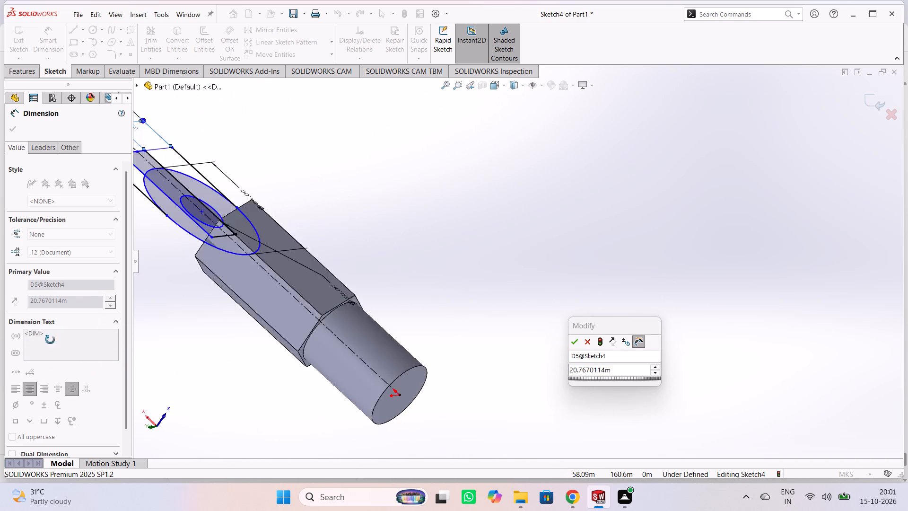
{"action": "middle_click_drag", "start_coordinate": [50, 340], "coordinate": [68, 349]}
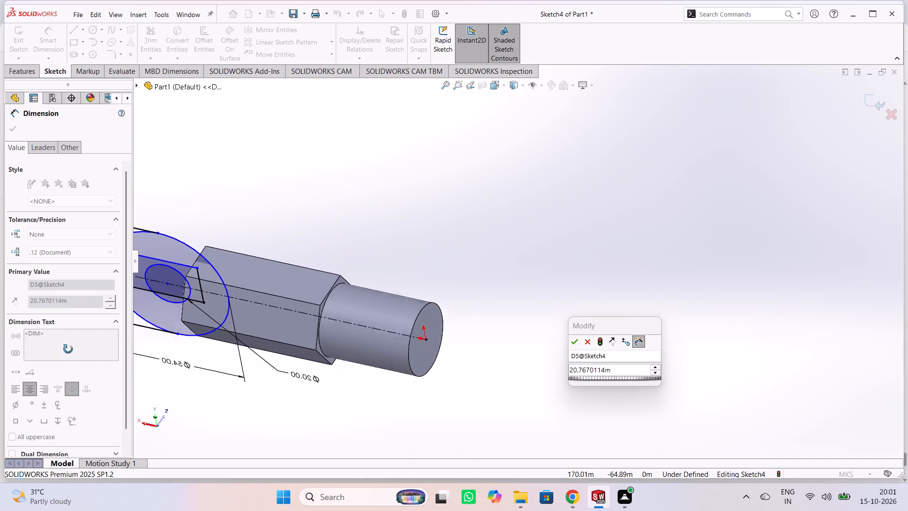
{"action": "middle_click_drag", "start_coordinate": [68, 349], "coordinate": [110, 390]}
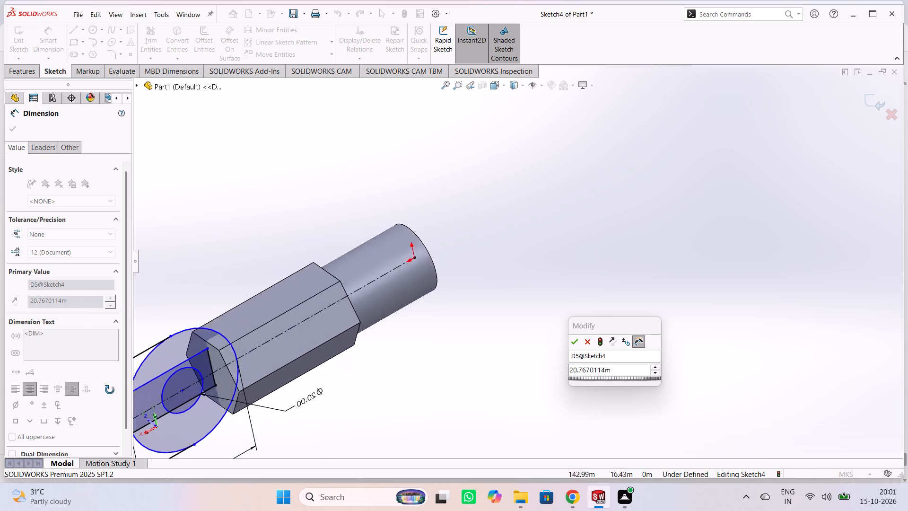
{"action": "middle_click_drag", "start_coordinate": [110, 390], "coordinate": [202, 348]}
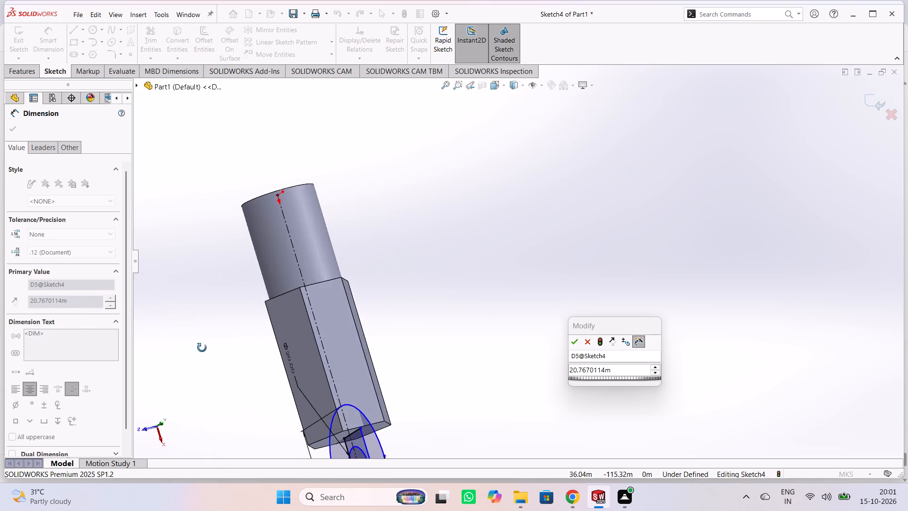
{"action": "middle_click_drag", "start_coordinate": [202, 348], "coordinate": [197, 363]}
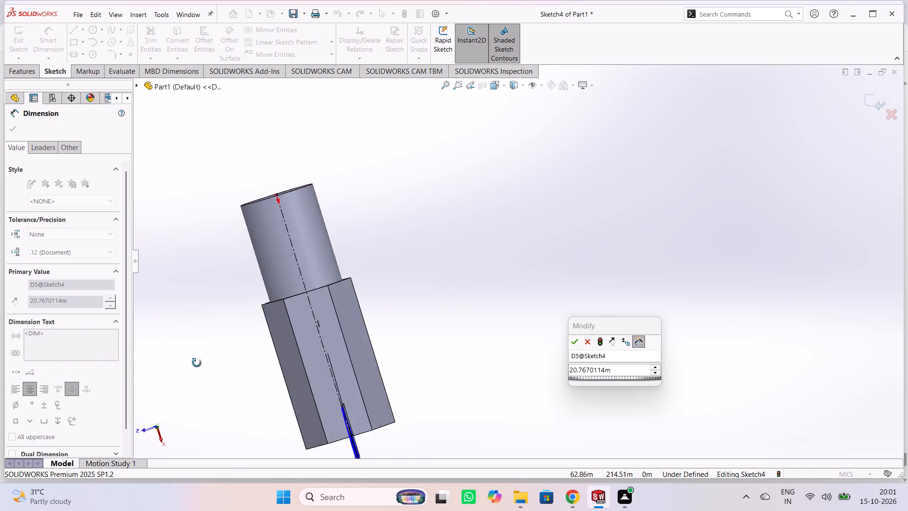
{"action": "middle_click_drag", "start_coordinate": [197, 363], "coordinate": [236, 400]}
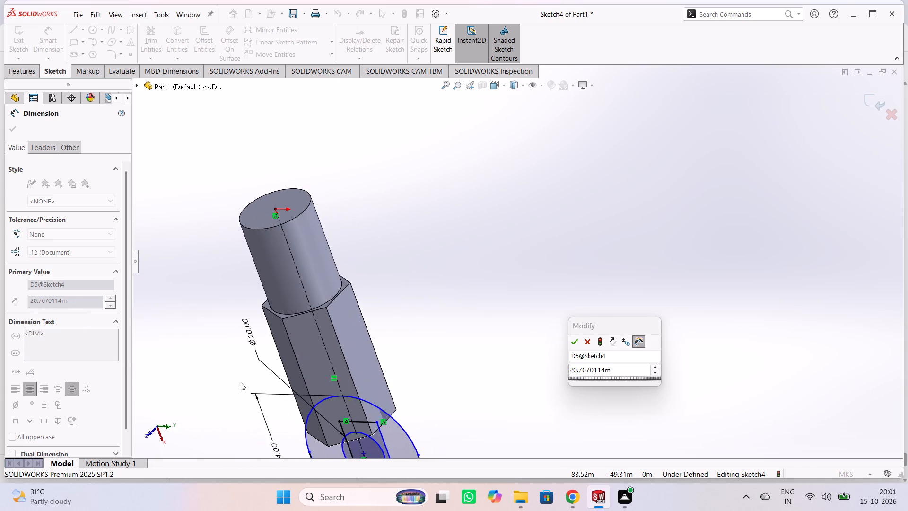
{"action": "key", "text": "ctrl+8"}
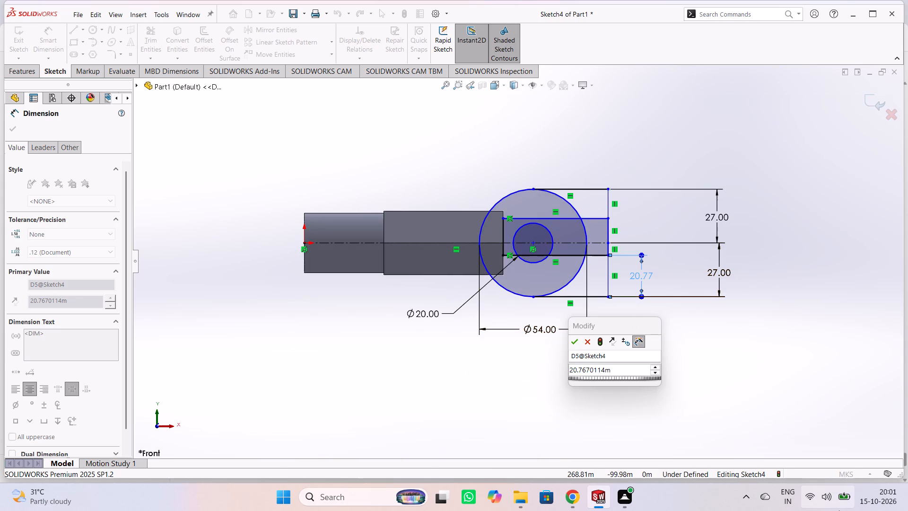
{"action": "type", "text": "15"}
{"action": "key", "text": "Return"}
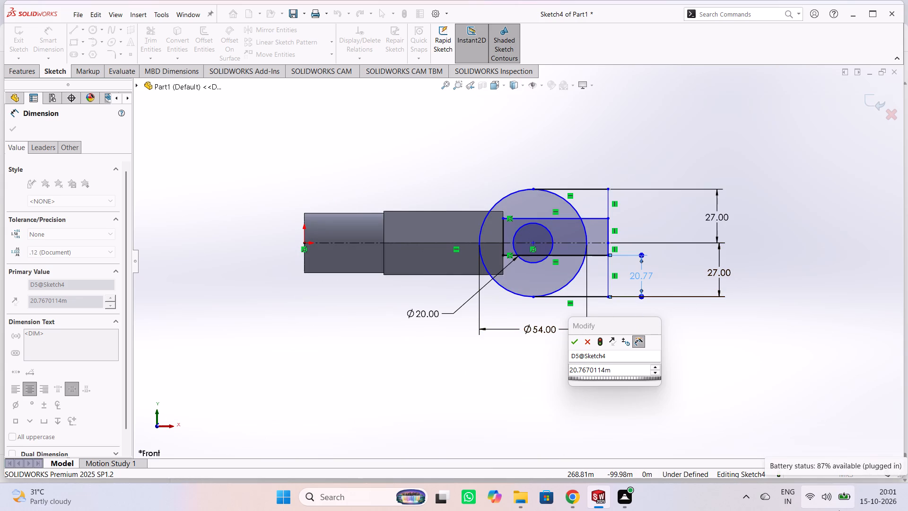
{"action": "left_click", "coordinate": [622, 371]}
{"action": "type", "text": "15"}
{"action": "key", "text": "Return"}
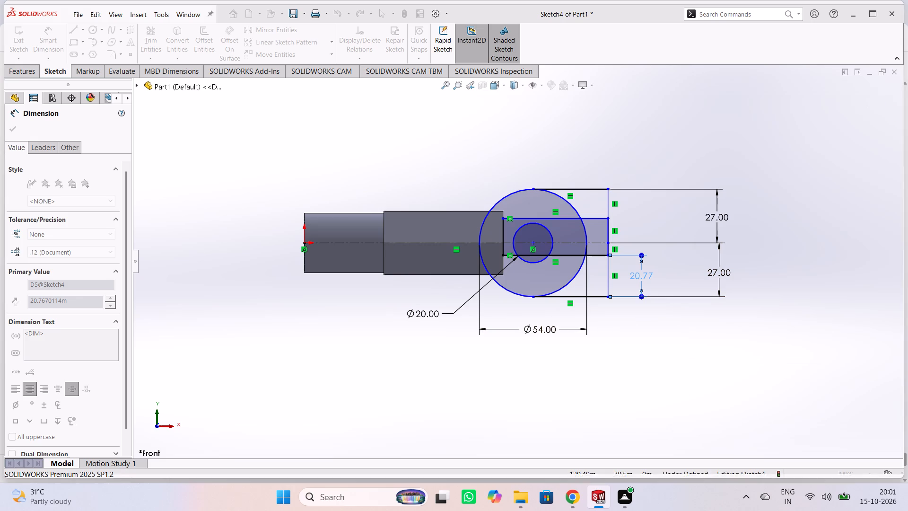
Dimension the short vertical end segment of the upper fork arm, above the slot, to 15 m.
{"action": "left_click", "coordinate": [609, 198]}
{"action": "left_click", "coordinate": [651, 204]}
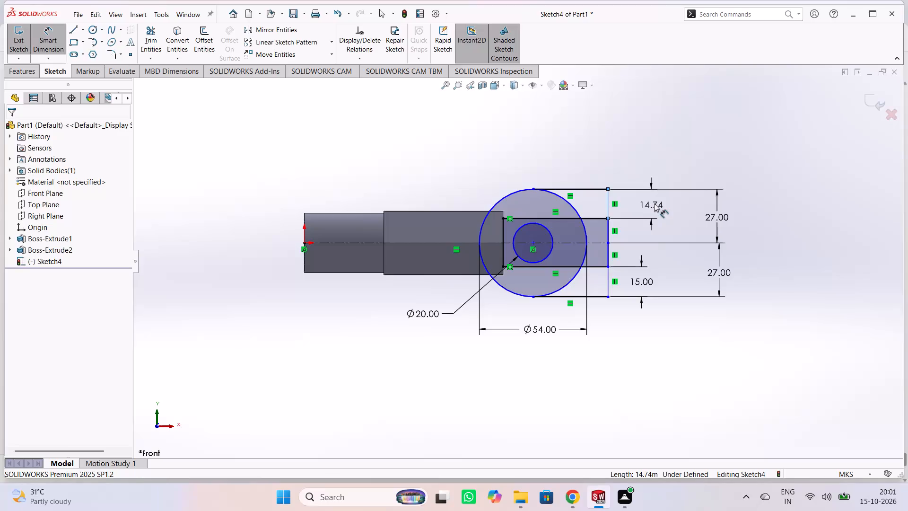
{"action": "type", "text": "15"}
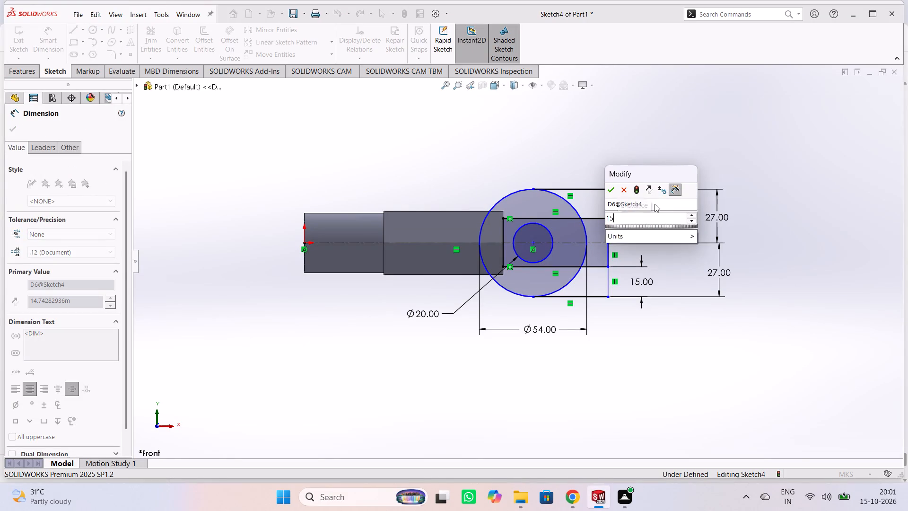
{"action": "key", "text": "Return"}
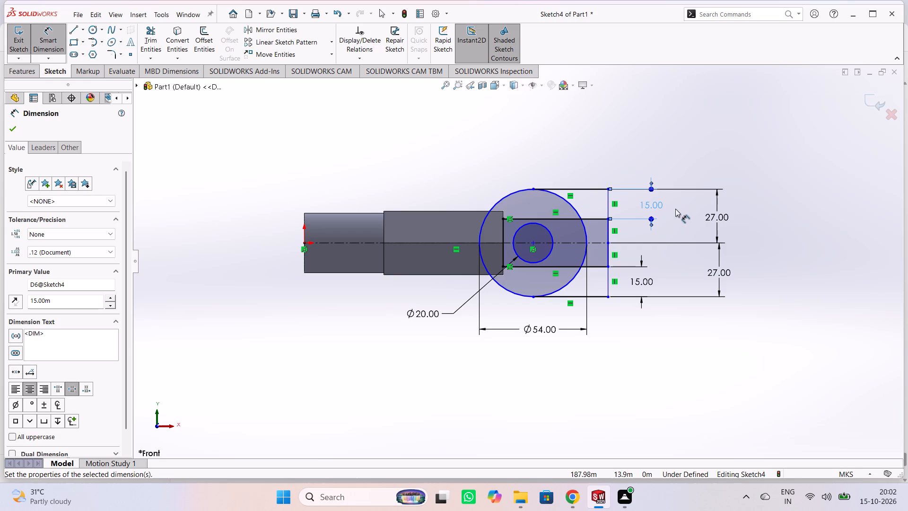
{"action": "scroll", "coordinate": [489, 170], "scroll_direction": "down", "scroll_amount": 1}
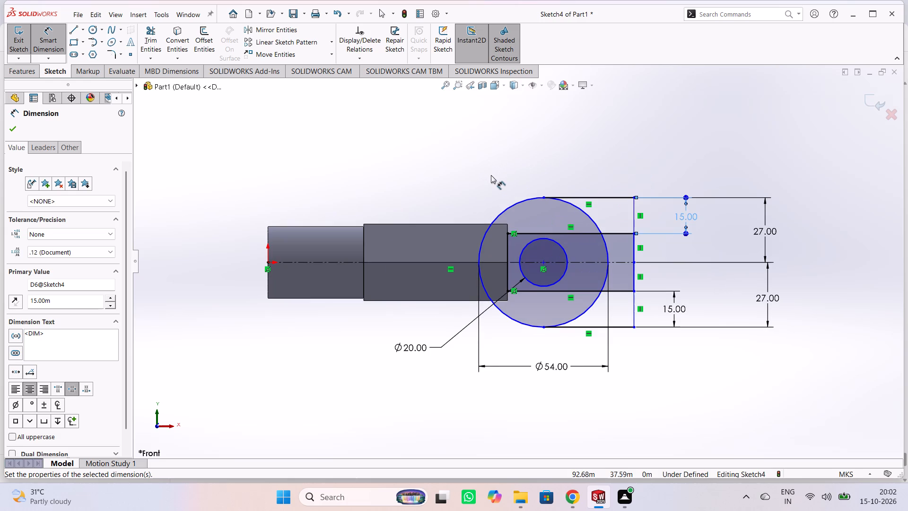
{"action": "scroll", "coordinate": [491, 176], "scroll_direction": "down", "scroll_amount": 1}
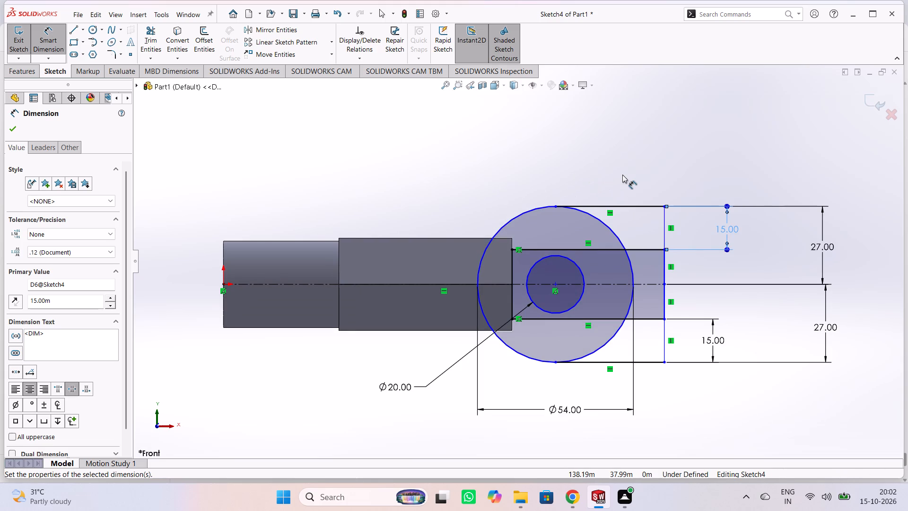
{"action": "key", "text": "Escape"}
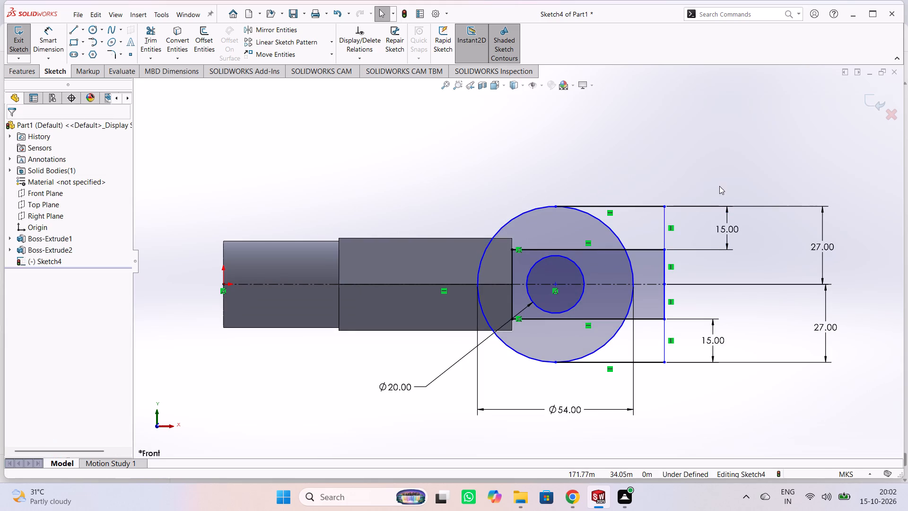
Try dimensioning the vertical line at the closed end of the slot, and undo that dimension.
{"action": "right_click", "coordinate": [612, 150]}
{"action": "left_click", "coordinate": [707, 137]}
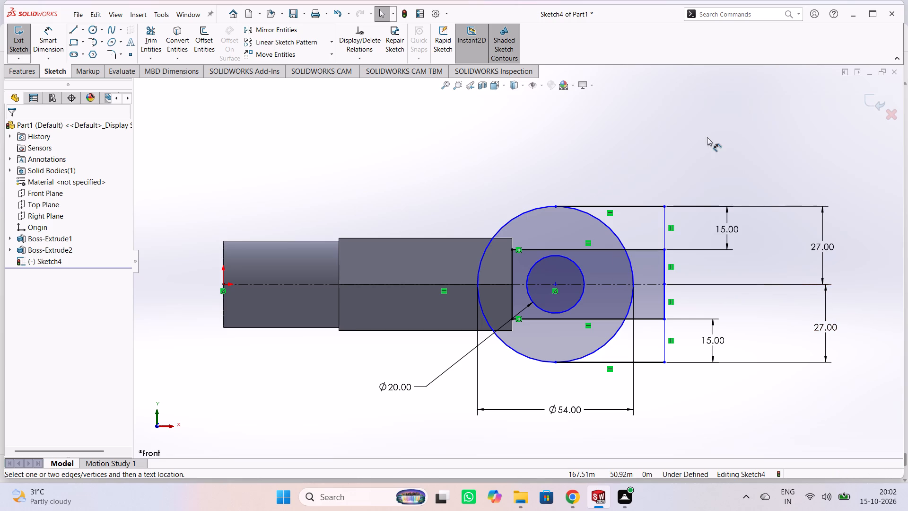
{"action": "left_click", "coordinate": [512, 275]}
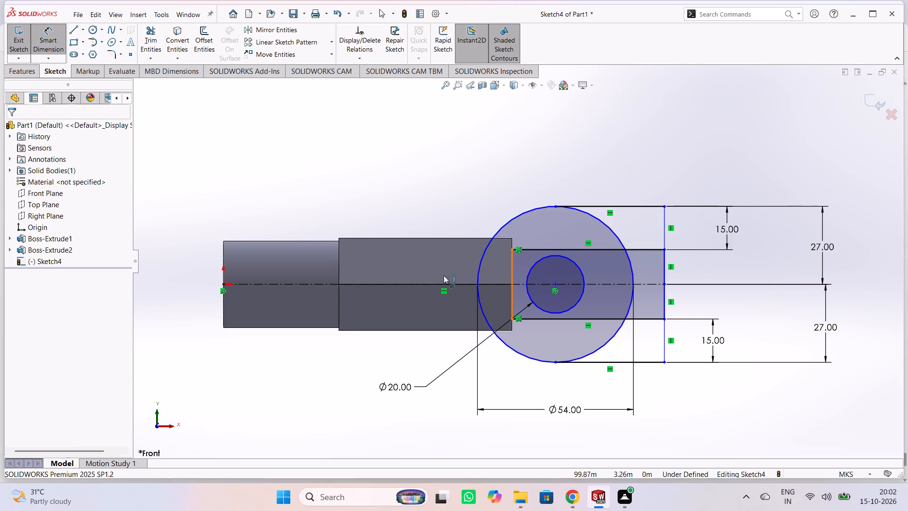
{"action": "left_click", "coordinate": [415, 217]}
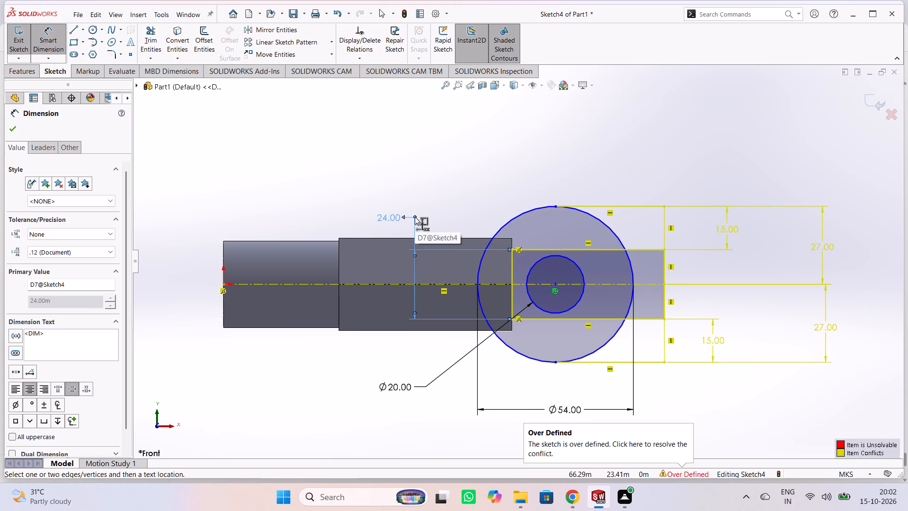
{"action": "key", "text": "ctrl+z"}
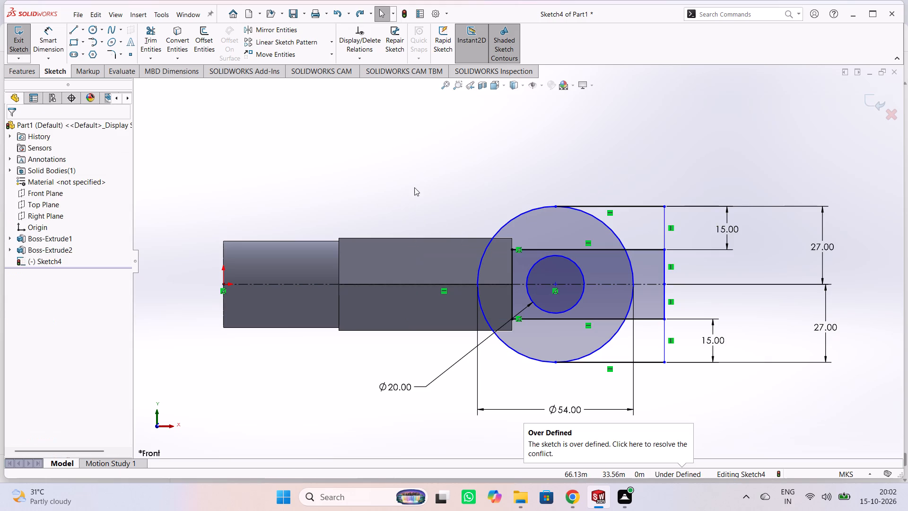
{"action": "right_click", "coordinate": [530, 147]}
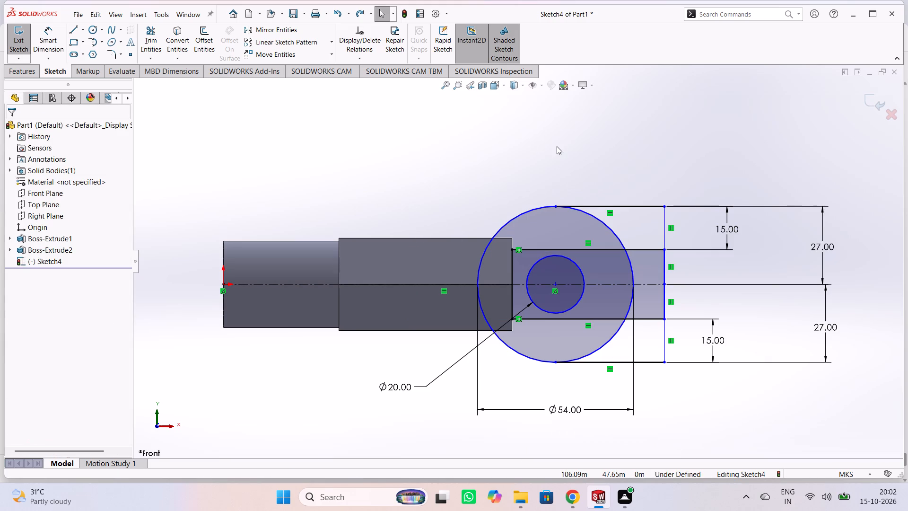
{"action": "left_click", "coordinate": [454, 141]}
Power-trim the outer circle's arcs between the fork's outer lines and the end segments closing the slot, leaving two open-ended arms.
{"action": "left_click", "coordinate": [156, 43]}
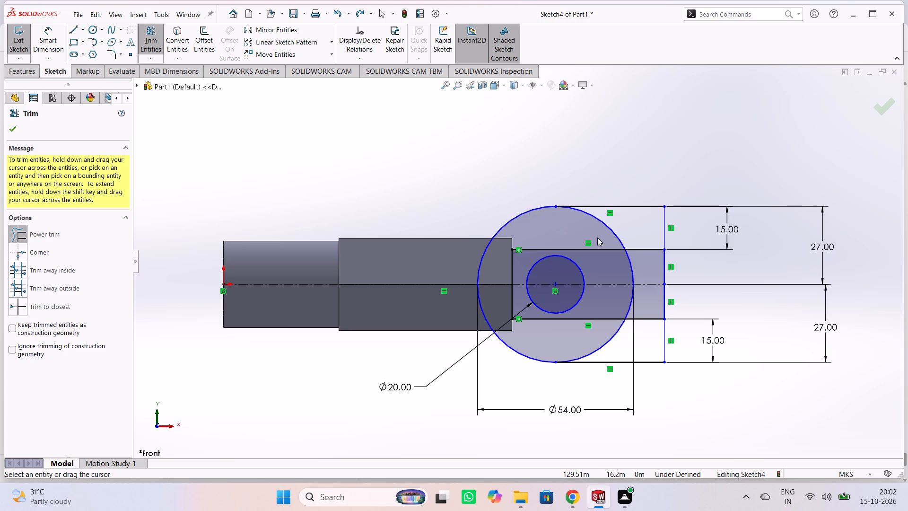
{"action": "left_click_drag", "start_coordinate": [597, 238], "coordinate": [621, 229]}
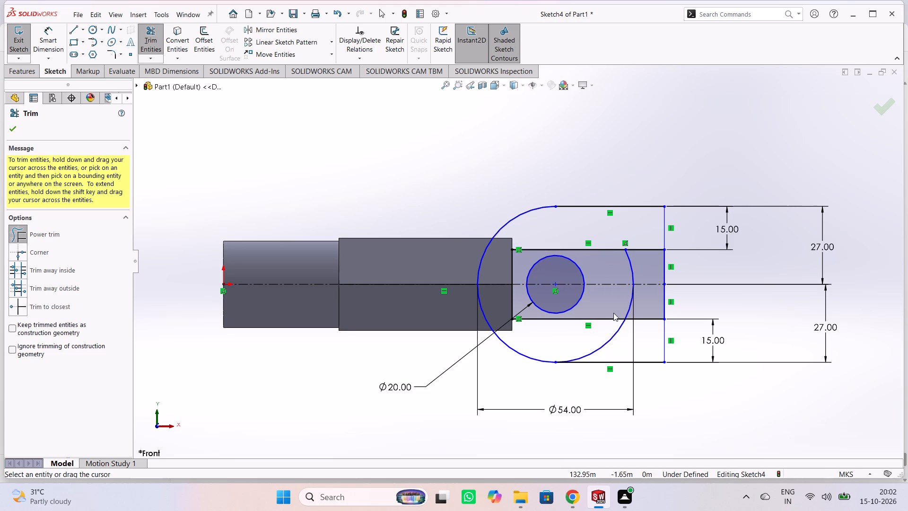
{"action": "left_click_drag", "start_coordinate": [655, 301], "coordinate": [686, 301]}
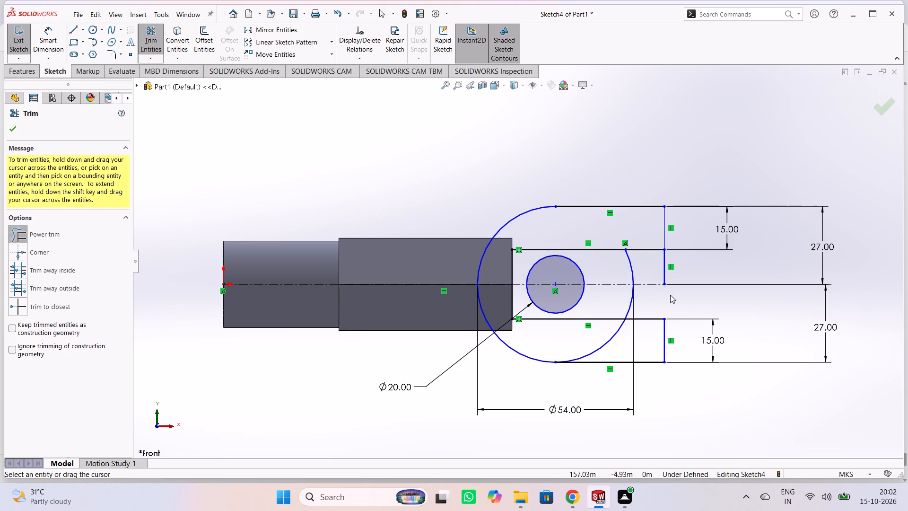
{"action": "left_click_drag", "start_coordinate": [657, 272], "coordinate": [691, 272]}
{"action": "left_click_drag", "start_coordinate": [596, 275], "coordinate": [600, 277]}
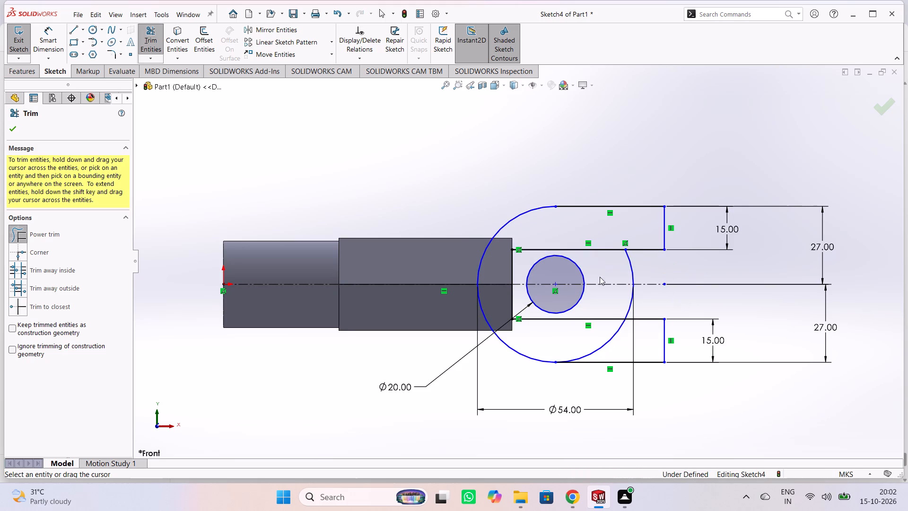
{"action": "left_click_drag", "start_coordinate": [600, 277], "coordinate": [647, 277]}
{"action": "left_click_drag", "start_coordinate": [609, 308], "coordinate": [662, 308]}
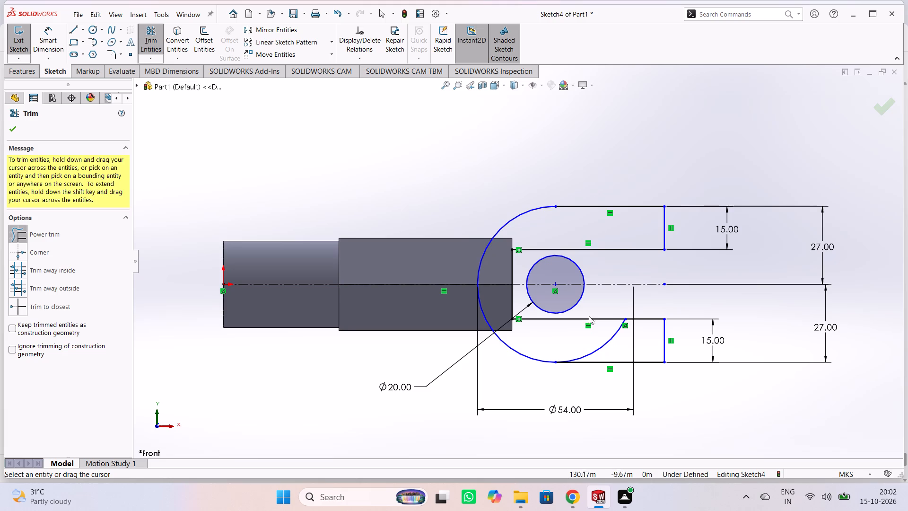
{"action": "left_click_drag", "start_coordinate": [579, 343], "coordinate": [608, 352]}
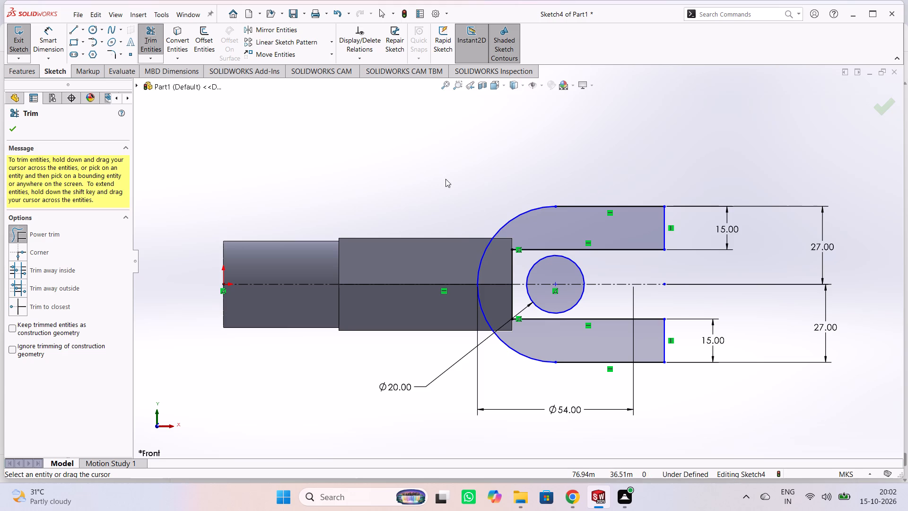
{"action": "right_click", "coordinate": [421, 175]}
{"action": "left_click", "coordinate": [387, 170]}
Dimension the distance from the centerline to the slot's lower edge, and delete the lower arm's 15 m end dimension.
{"action": "left_click", "coordinate": [40, 40]}
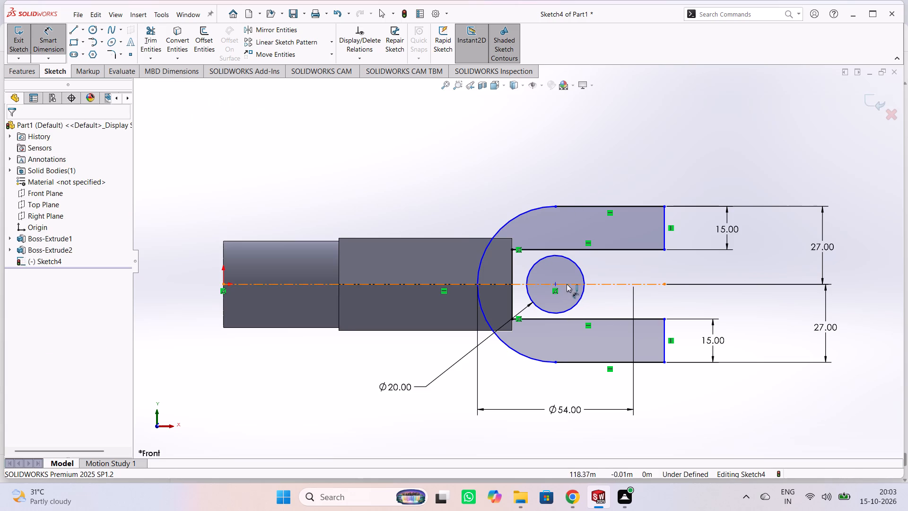
{"action": "left_click", "coordinate": [607, 282]}
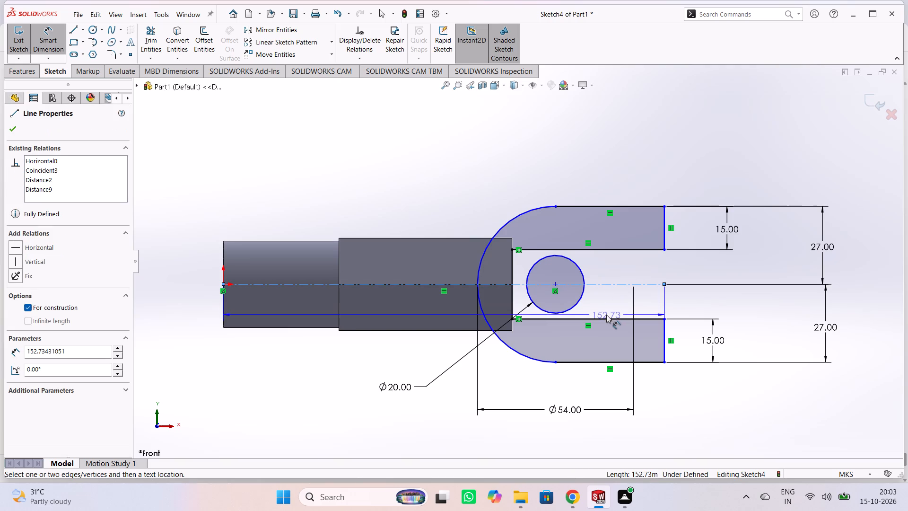
{"action": "left_click", "coordinate": [606, 317]}
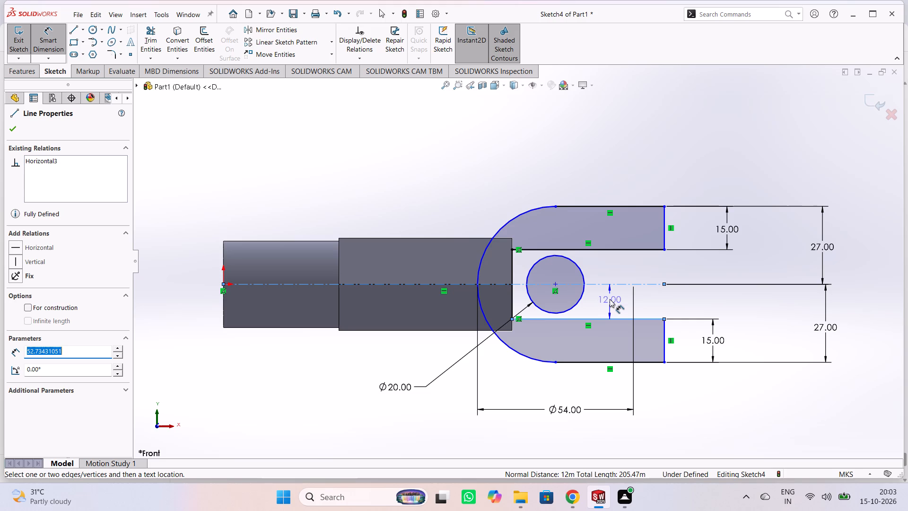
{"action": "left_click", "coordinate": [643, 300]}
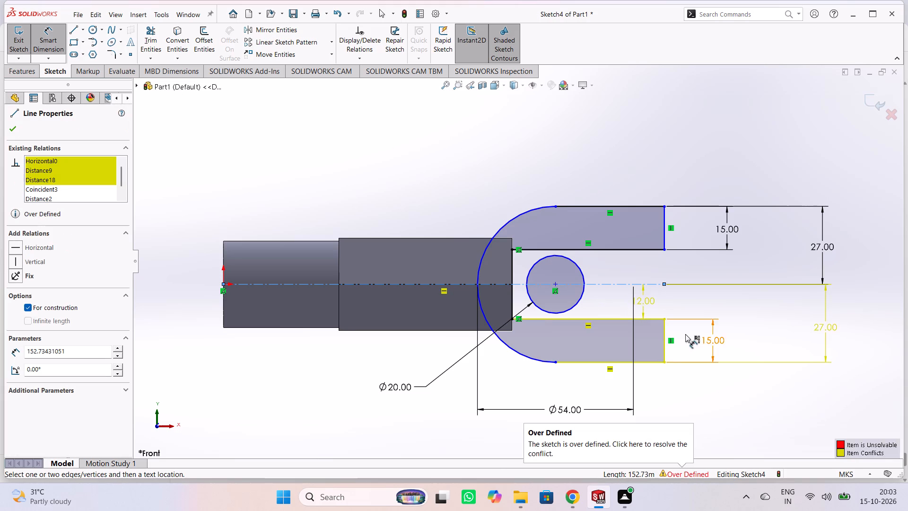
{"action": "left_click", "coordinate": [708, 339]}
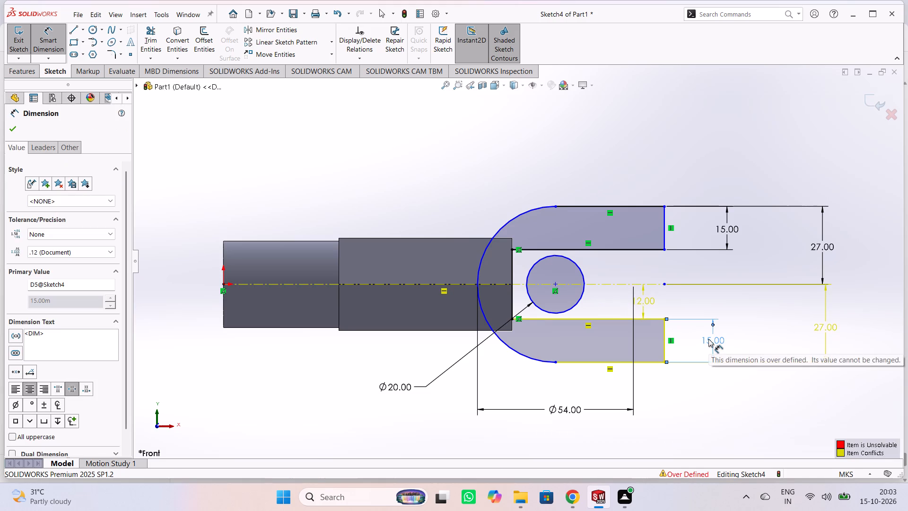
{"action": "key", "text": "Delete"}
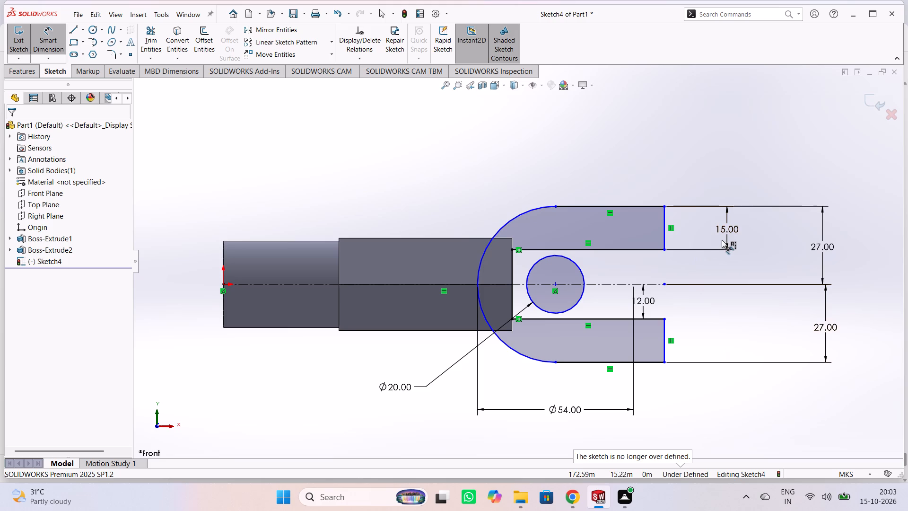
Dimension the distance from the centerline to the slot's upper edge, and delete the upper arm's 15 m end dimension.
{"action": "left_click", "coordinate": [624, 249]}
{"action": "left_click", "coordinate": [616, 282]}
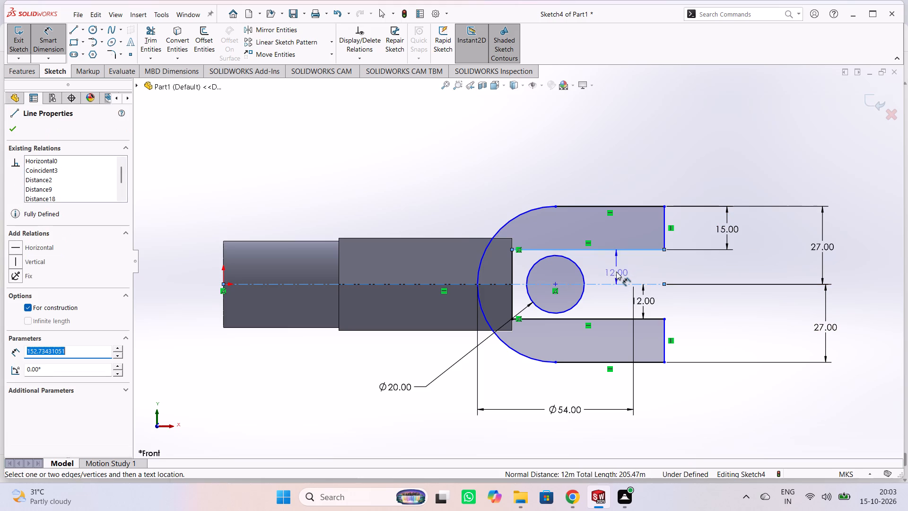
{"action": "left_click", "coordinate": [616, 267]}
{"action": "left_click", "coordinate": [725, 230]}
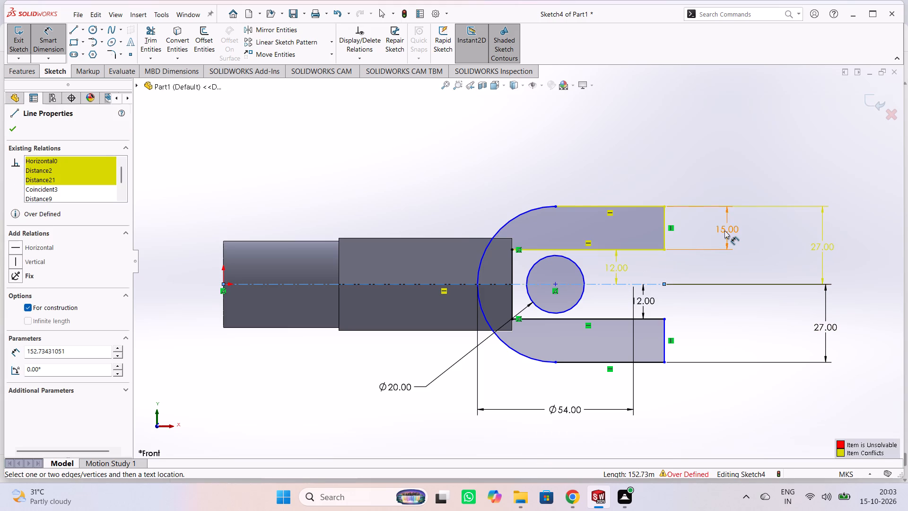
{"action": "key", "text": "Delete"}
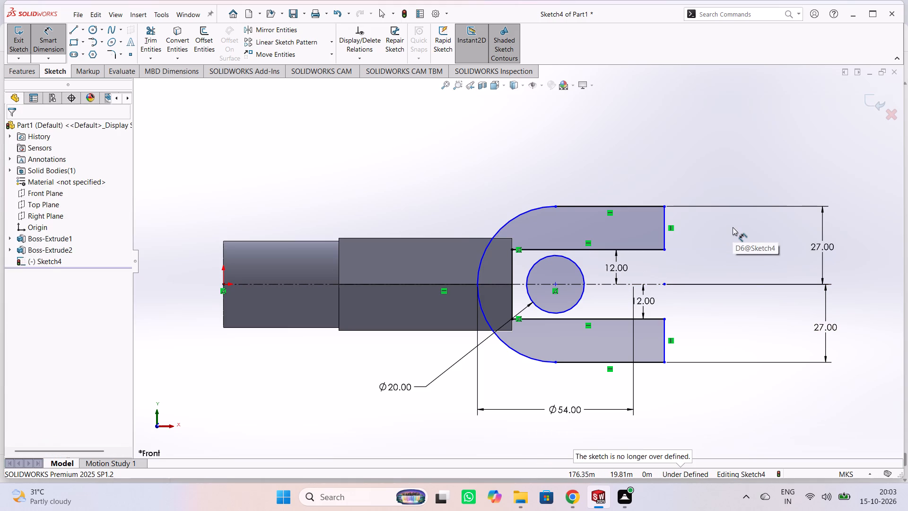
Set the distances from the centerline to the slot's upper and lower edges to 10 m each.
{"action": "double_click", "coordinate": [620, 269]}
{"action": "type", "text": "10"}
{"action": "key", "text": "Return"}
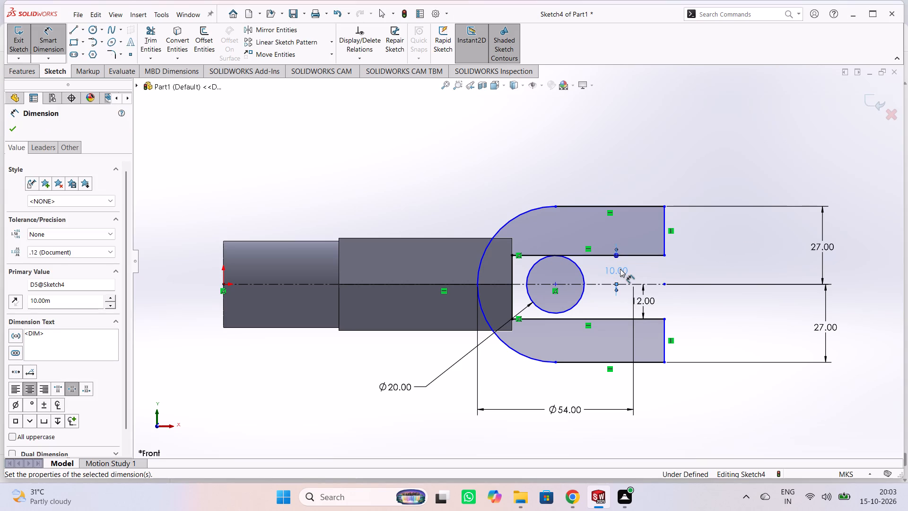
{"action": "double_click", "coordinate": [642, 298]}
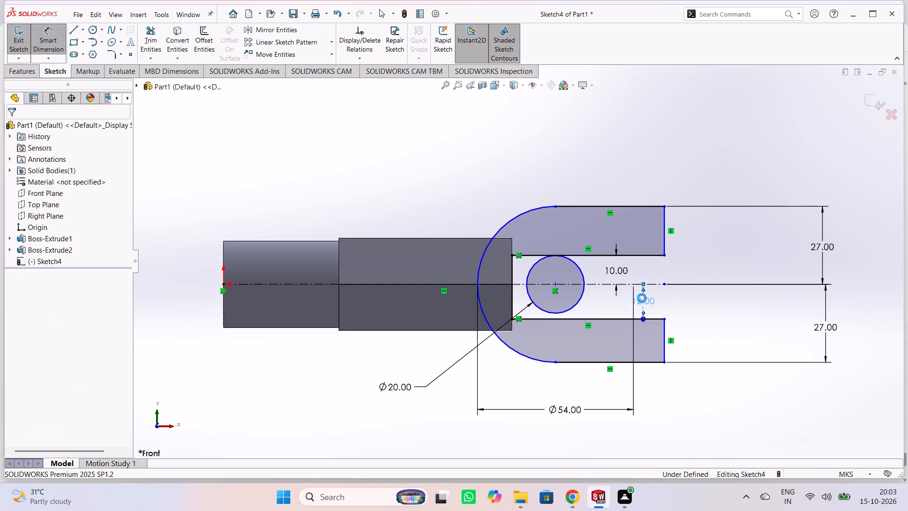
{"action": "type", "text": "10"}
{"action": "key", "text": "Return"}
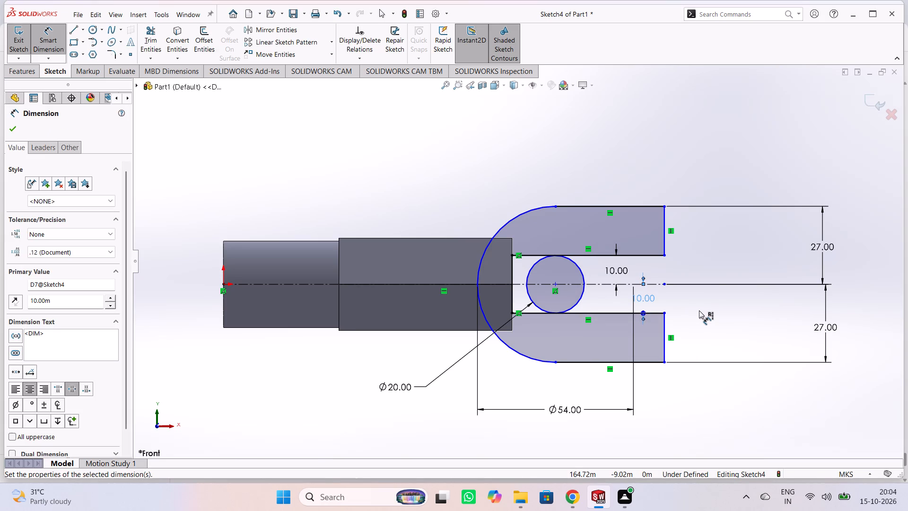
{"action": "key", "text": "Escape"}
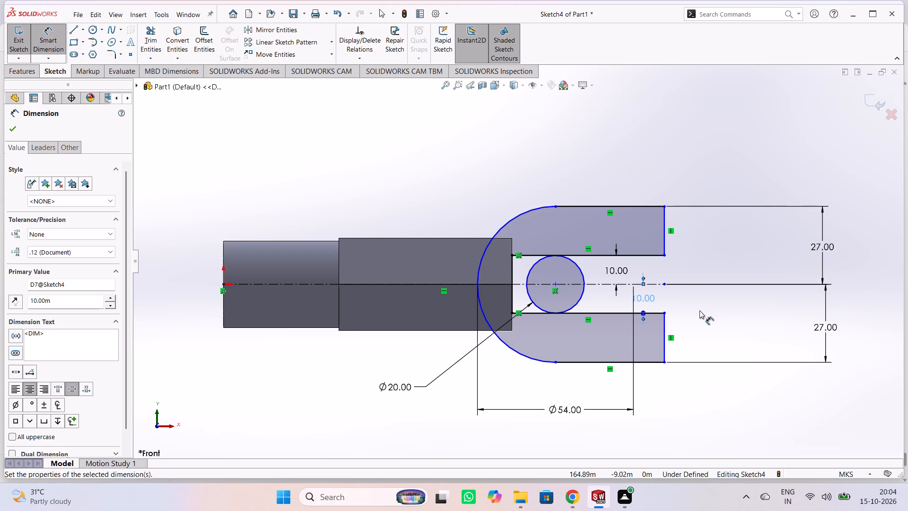
{"action": "key", "text": "Escape"}
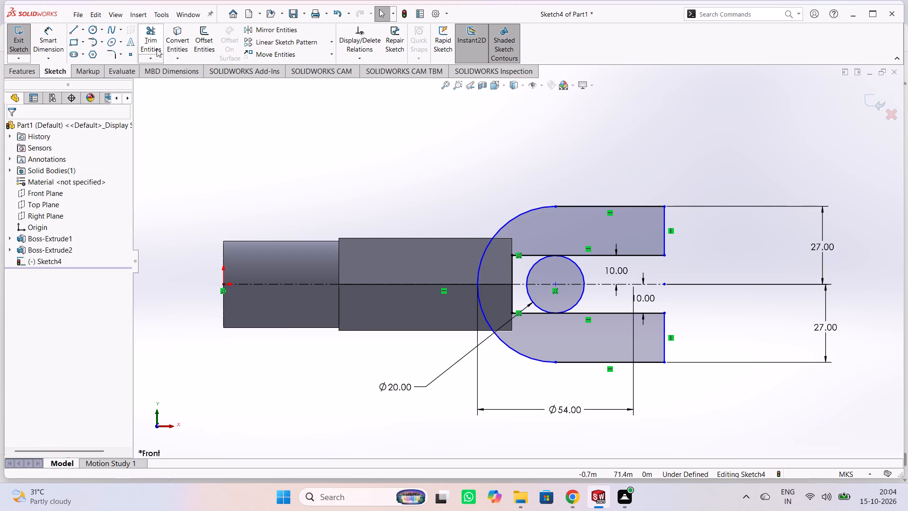
Power-trim the slot lines between its flat end and the 20 m circle, plus the circle's half facing the opening, to round the slot's base.
{"action": "left_click", "coordinate": [150, 38]}
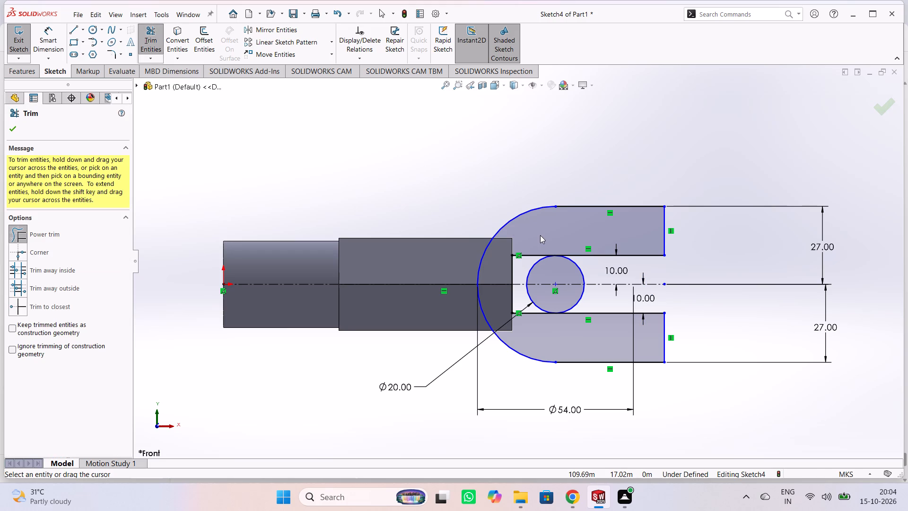
{"action": "left_click_drag", "start_coordinate": [540, 235], "coordinate": [520, 263]}
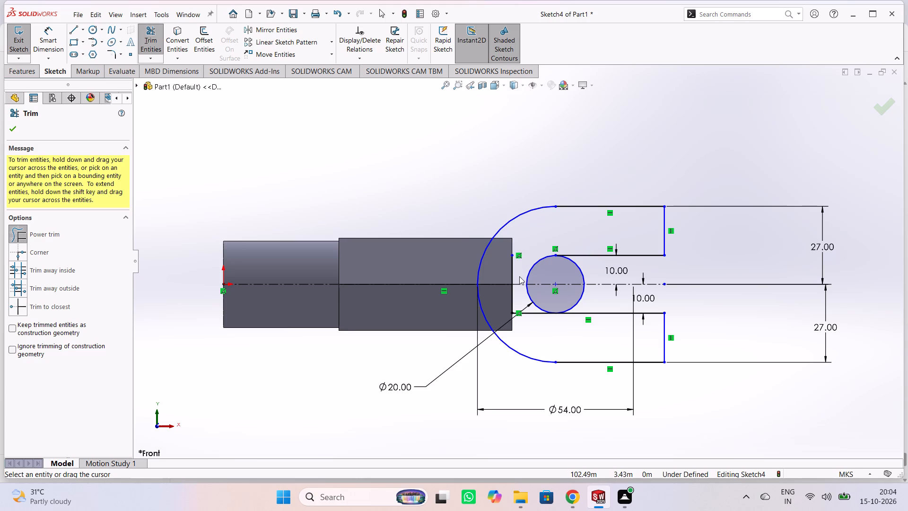
{"action": "left_click_drag", "start_coordinate": [520, 299], "coordinate": [529, 329]}
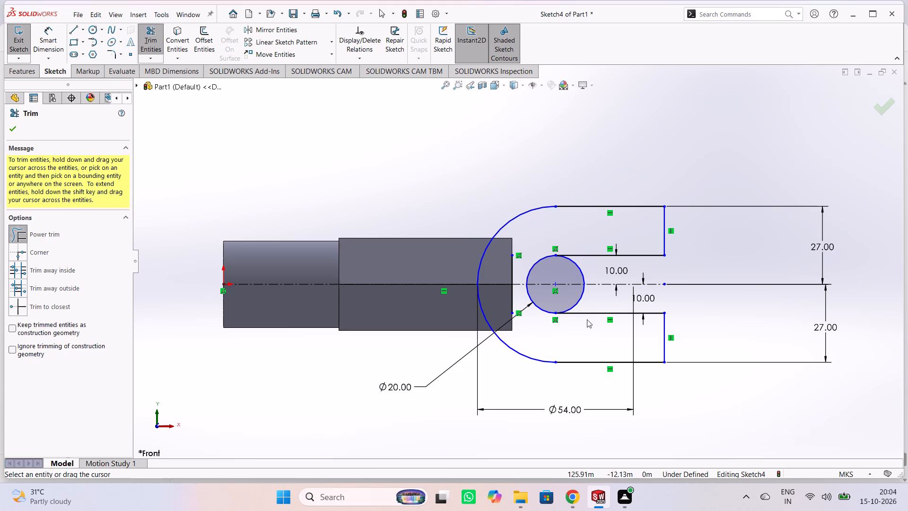
{"action": "left_click_drag", "start_coordinate": [568, 300], "coordinate": [582, 303]}
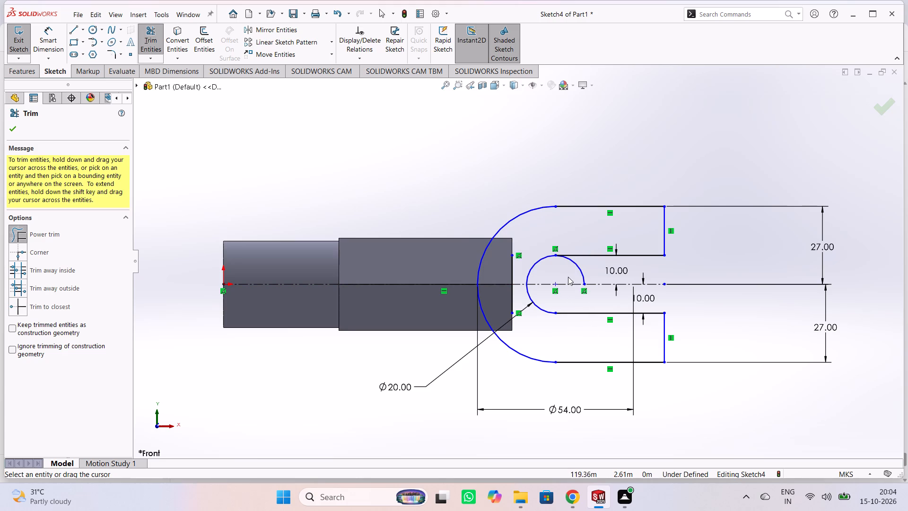
{"action": "left_click_drag", "start_coordinate": [568, 277], "coordinate": [590, 270]}
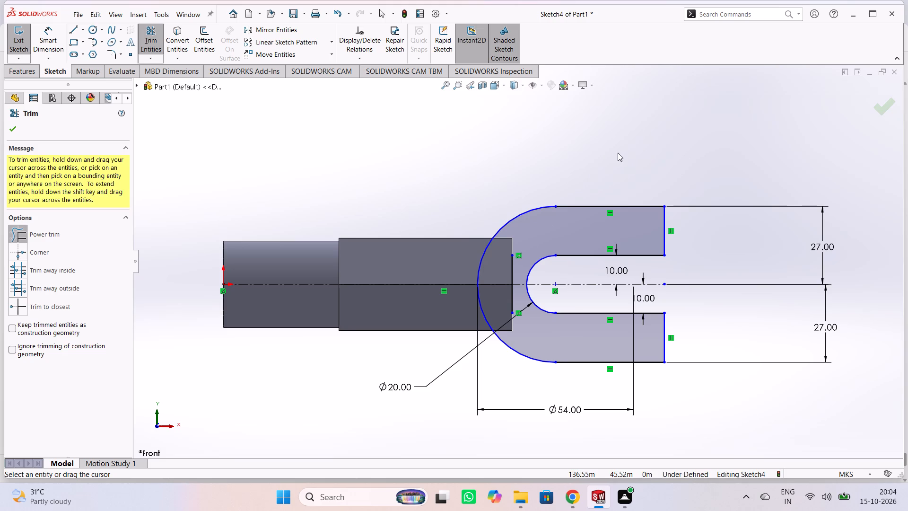
{"action": "left_click", "coordinate": [598, 152]}
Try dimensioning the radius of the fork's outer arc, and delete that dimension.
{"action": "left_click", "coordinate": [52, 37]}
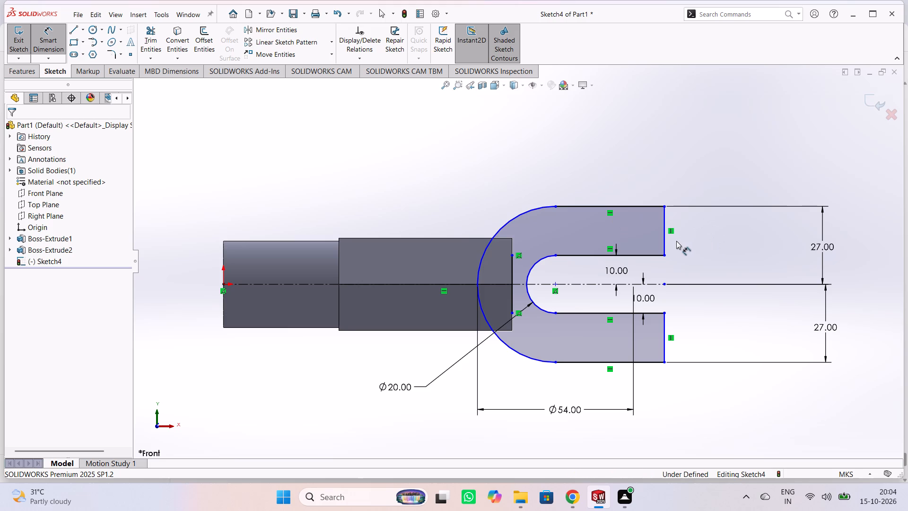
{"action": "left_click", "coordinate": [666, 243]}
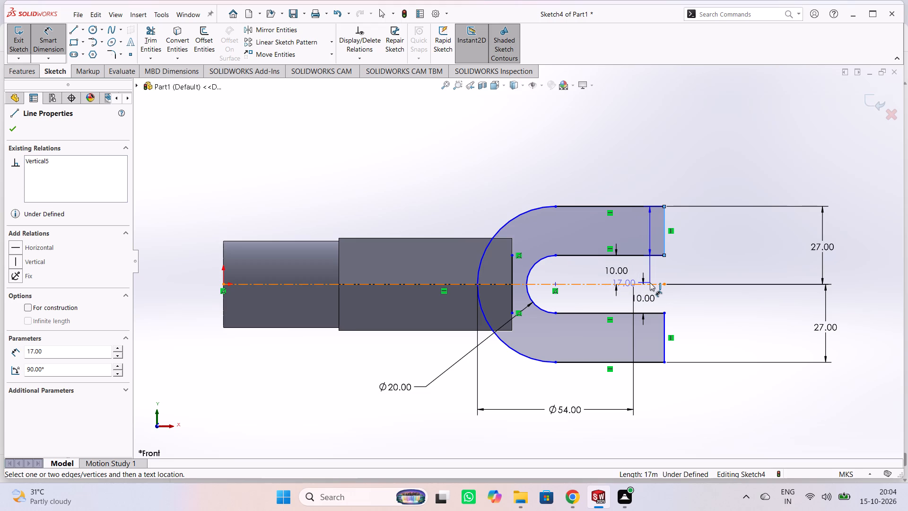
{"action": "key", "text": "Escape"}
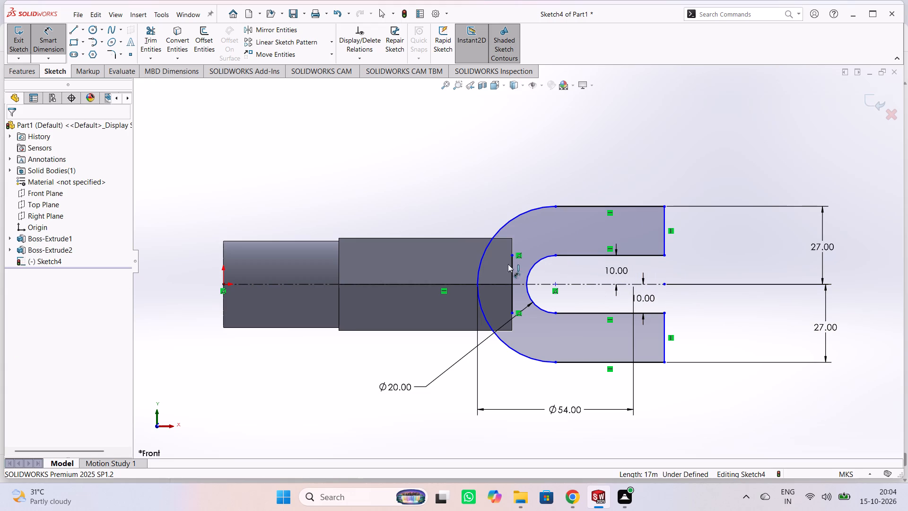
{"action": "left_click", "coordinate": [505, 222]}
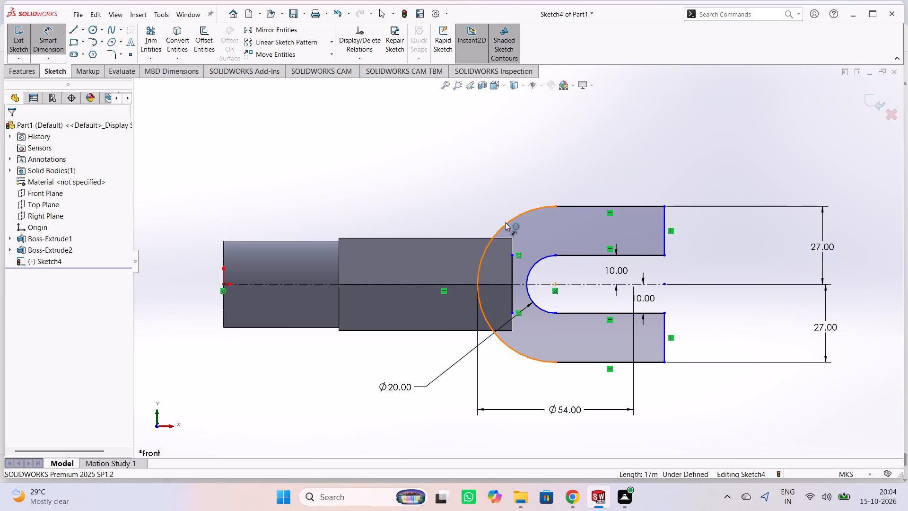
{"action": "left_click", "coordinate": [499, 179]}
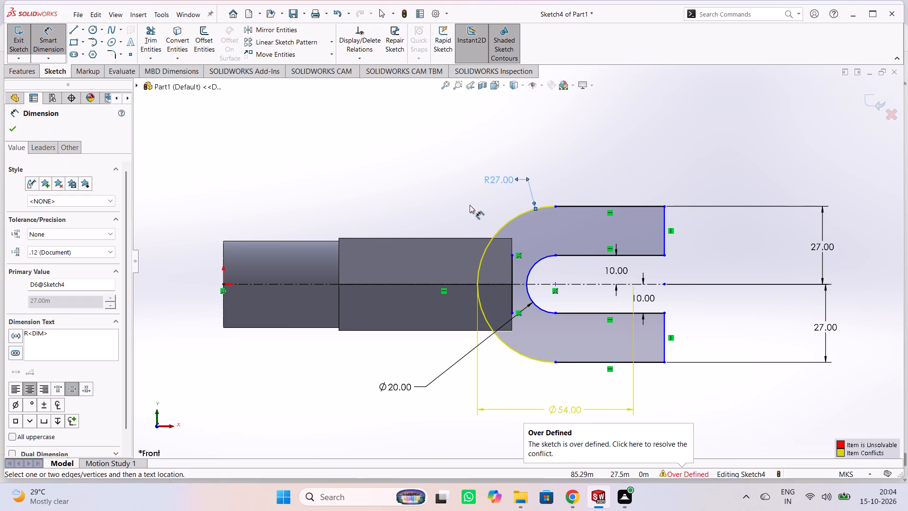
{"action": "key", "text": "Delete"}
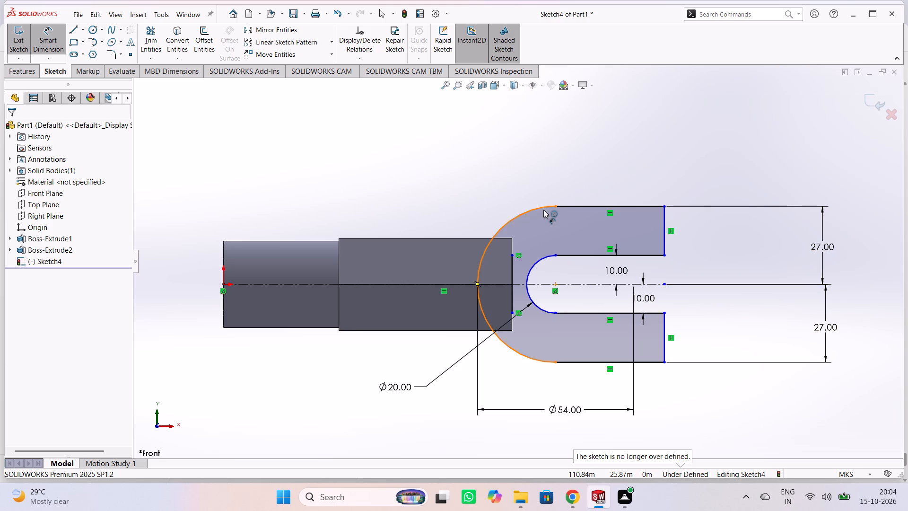
Dimension the horizontal distance between the centerline's free end and the upper end of the fork's outer arc.
{"action": "left_click", "coordinate": [664, 283]}
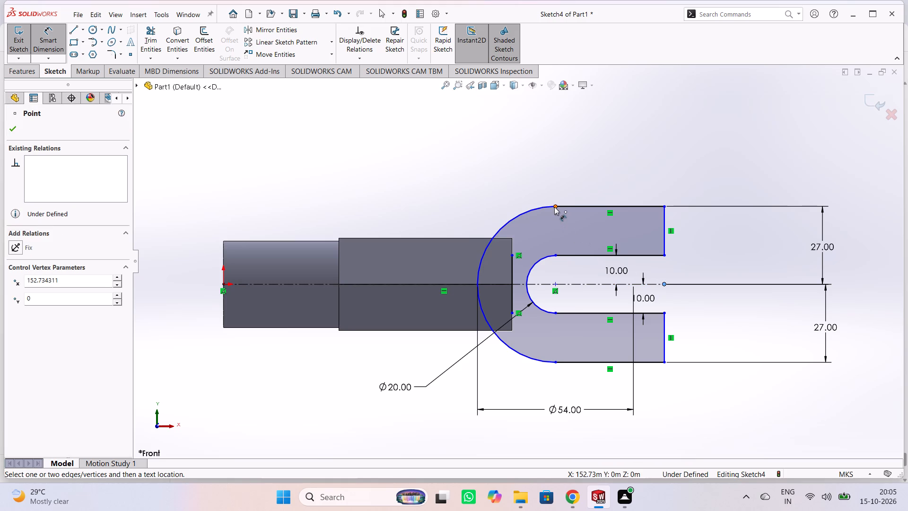
{"action": "left_click", "coordinate": [554, 207]}
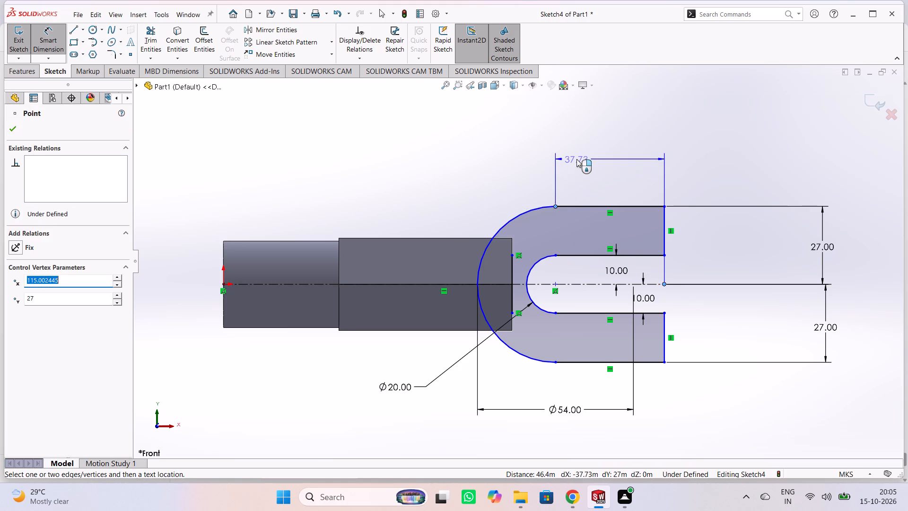
{"action": "left_click", "coordinate": [576, 159]}
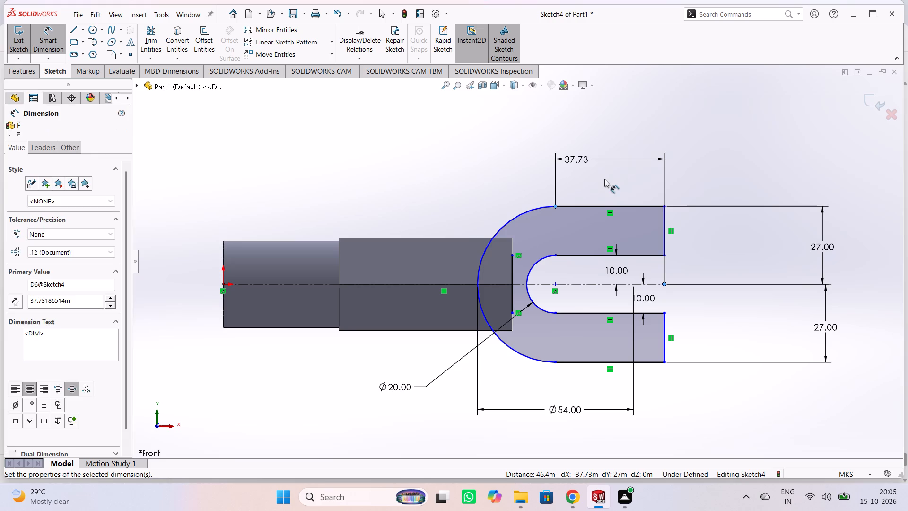
{"action": "left_click", "coordinate": [539, 144]}
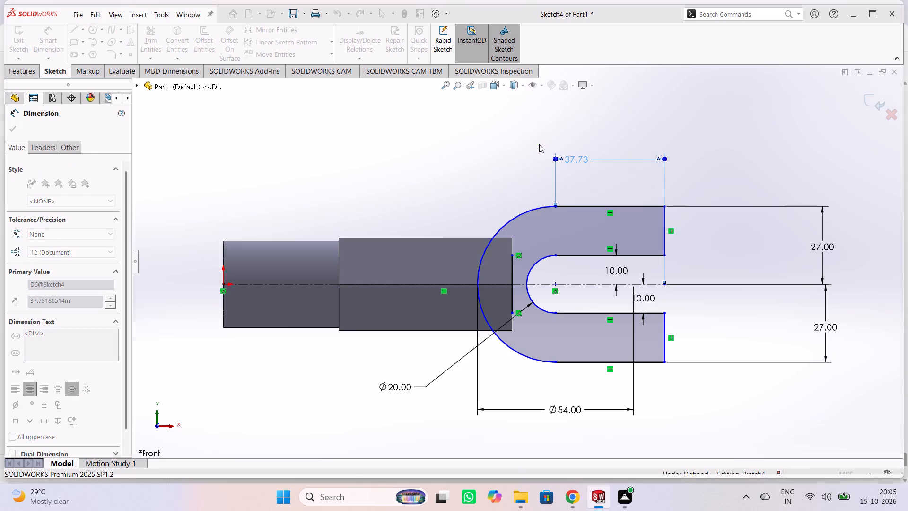
{"action": "left_click", "coordinate": [592, 185]}
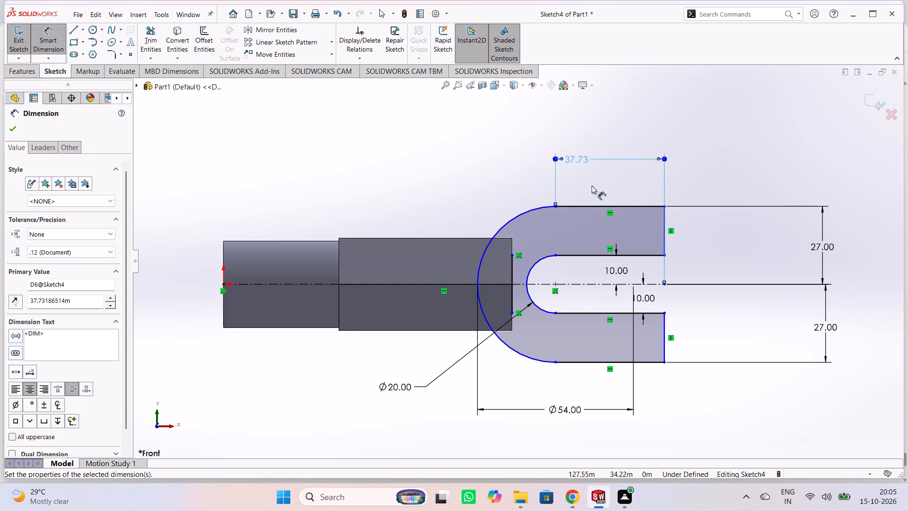
Delete the horizontal dimension above the fork between the outer arc's upper end and the centerline's free end.
{"action": "left_click", "coordinate": [584, 164]}
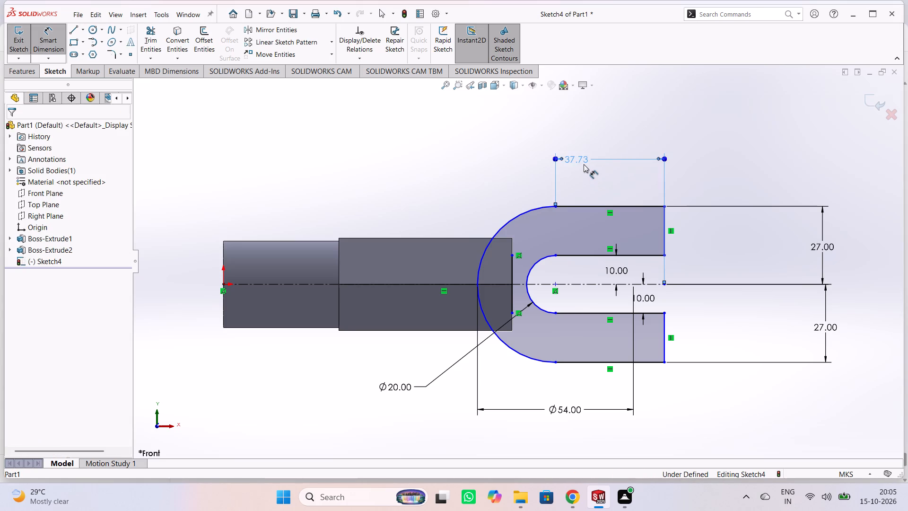
{"action": "key", "text": "Delete"}
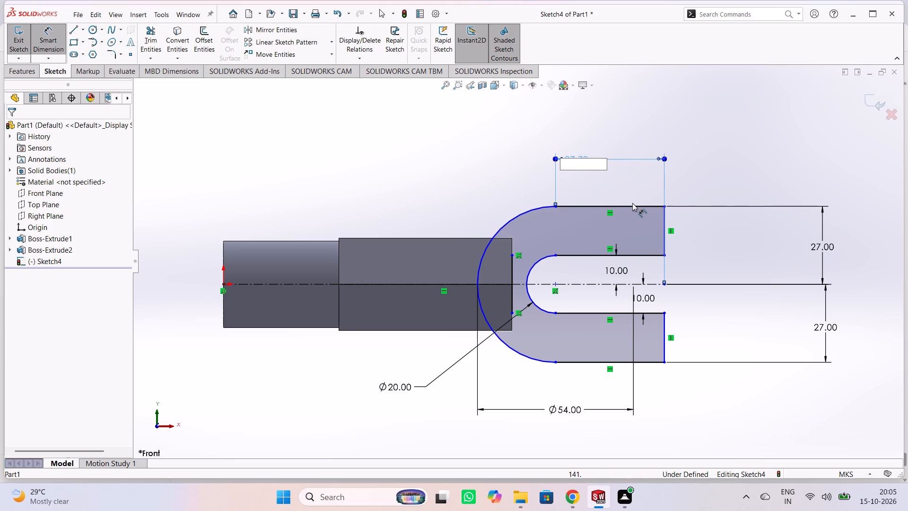
{"action": "left_click", "coordinate": [617, 184]}
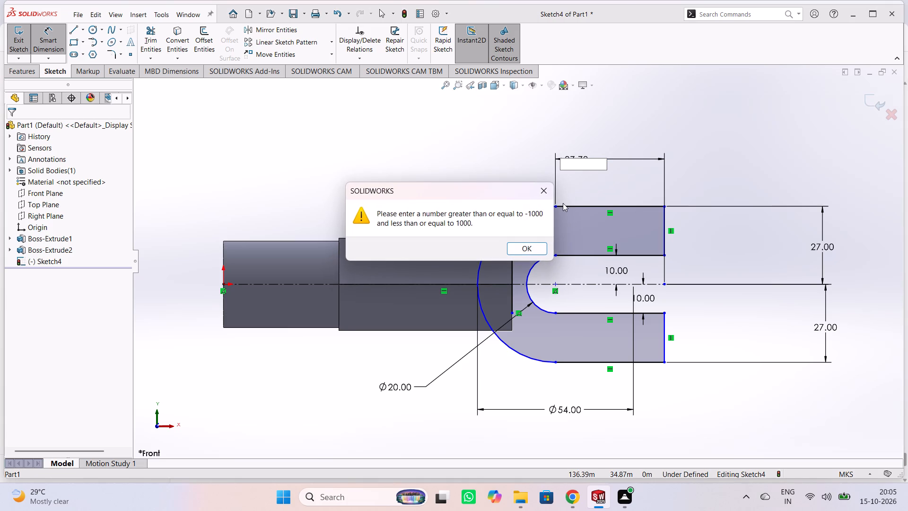
{"action": "left_click", "coordinate": [536, 193]}
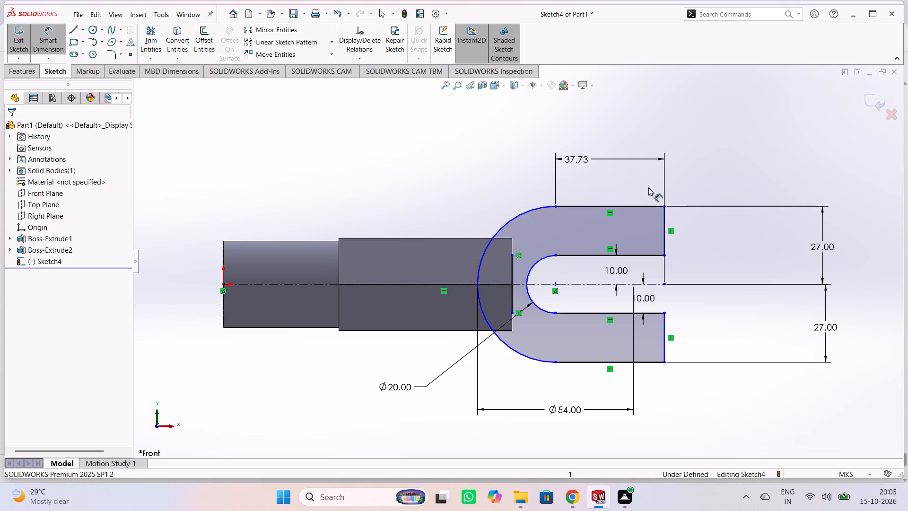
{"action": "left_click", "coordinate": [664, 172]}
{"action": "key", "text": "Delete"}
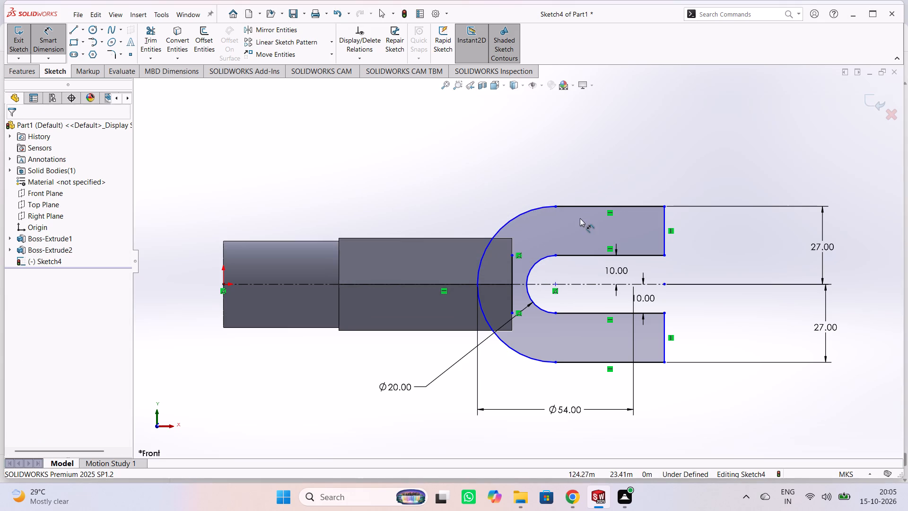
Power-trim both halves of the leftover vertical line from the slot's former flat end, inside the fork's rounded base.
{"action": "left_click_drag", "start_coordinate": [521, 272], "coordinate": [488, 271]}
{"action": "left_click_drag", "start_coordinate": [488, 271], "coordinate": [500, 264]}
{"action": "left_click", "coordinate": [151, 44]}
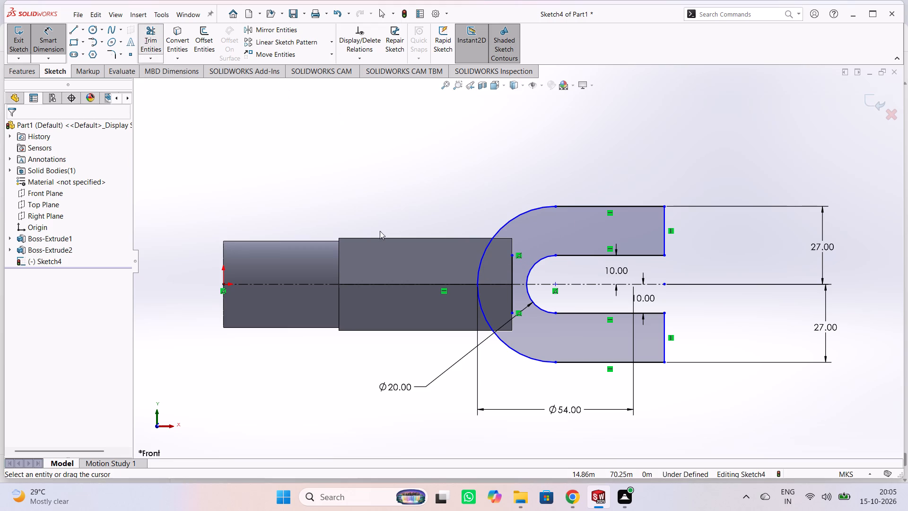
{"action": "left_click_drag", "start_coordinate": [503, 265], "coordinate": [515, 282]}
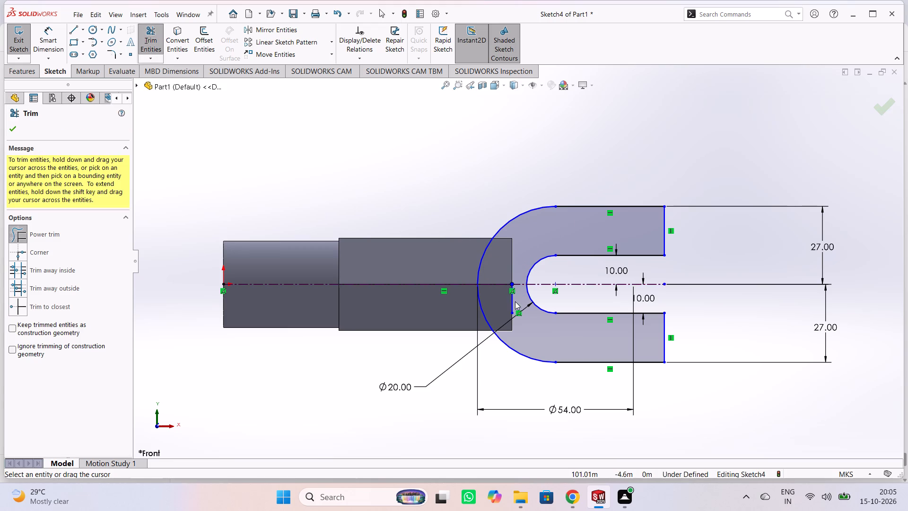
{"action": "left_click_drag", "start_coordinate": [519, 303], "coordinate": [499, 305]}
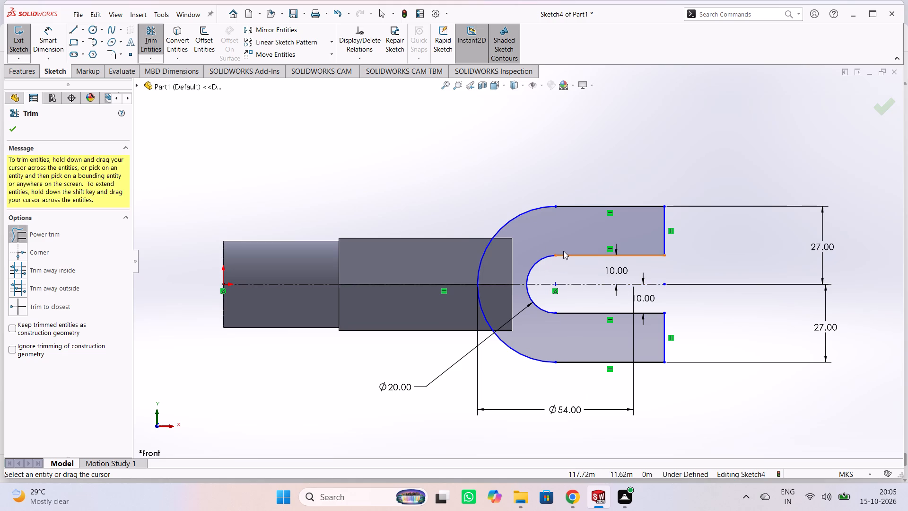
Dimension the horizontal distance between the lower arm's vertical end line and the lower end of the fork's outer arc, keeping its current value.
{"action": "left_click", "coordinate": [43, 32]}
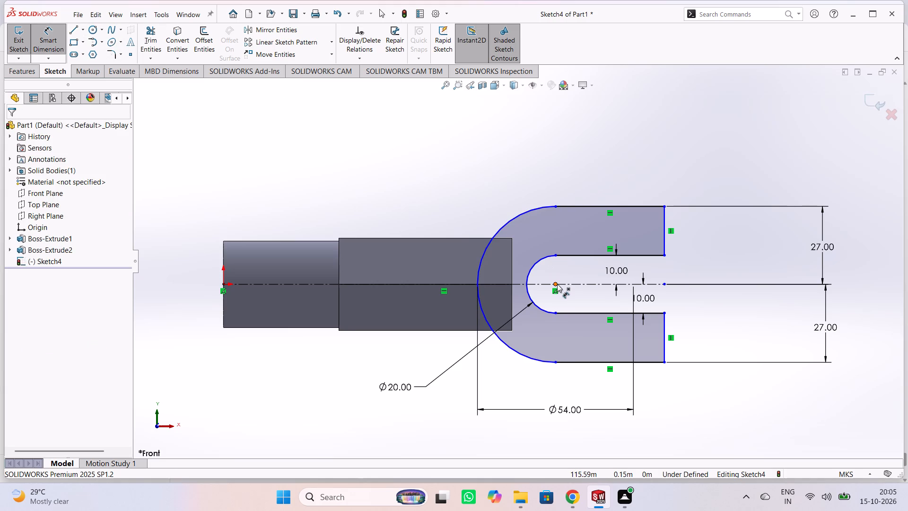
{"action": "left_click", "coordinate": [663, 346]}
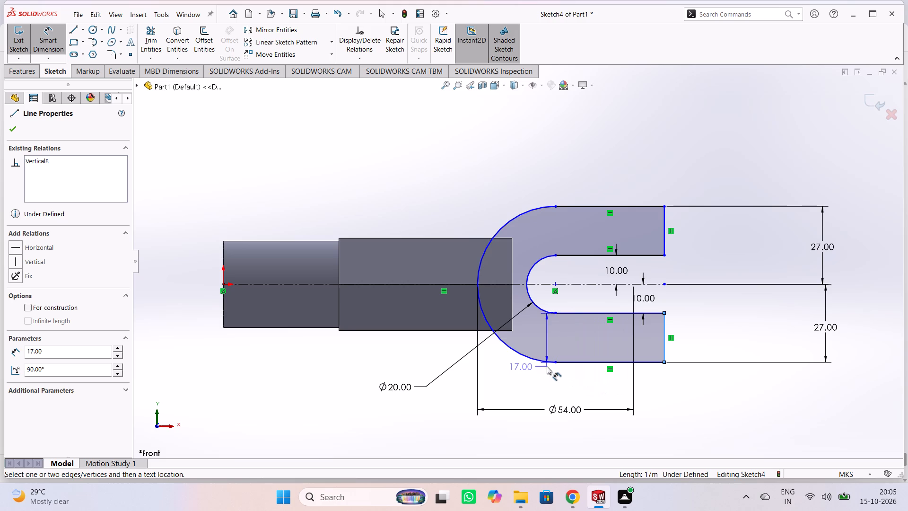
{"action": "left_click", "coordinate": [555, 362]}
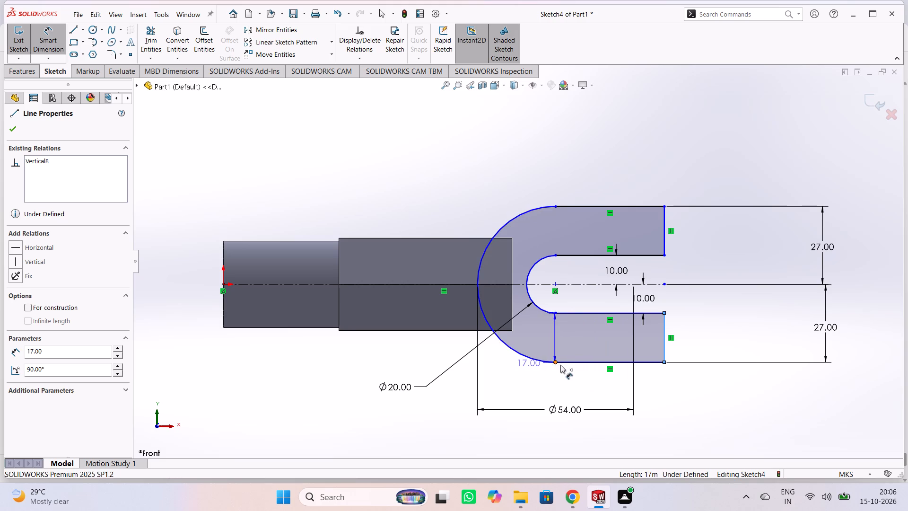
{"action": "left_click", "coordinate": [606, 385]}
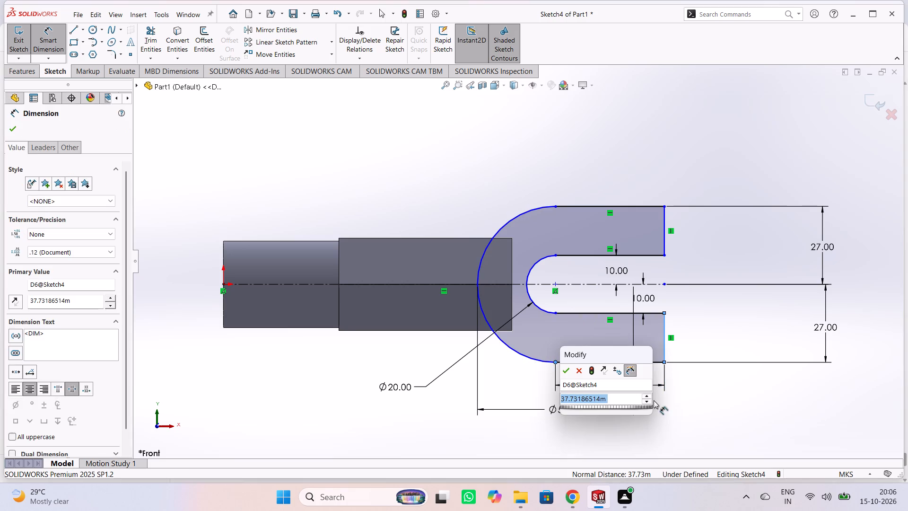
{"action": "left_click", "coordinate": [568, 373]}
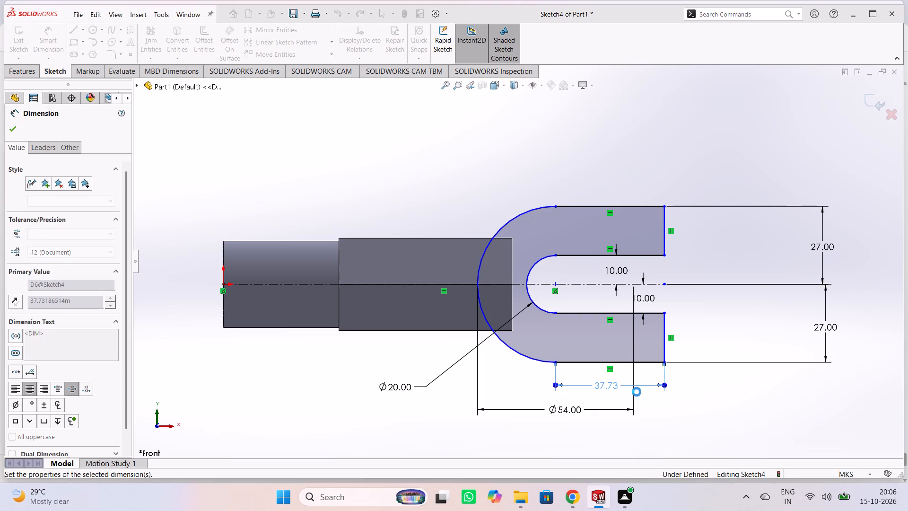
{"action": "left_click", "coordinate": [701, 399]}
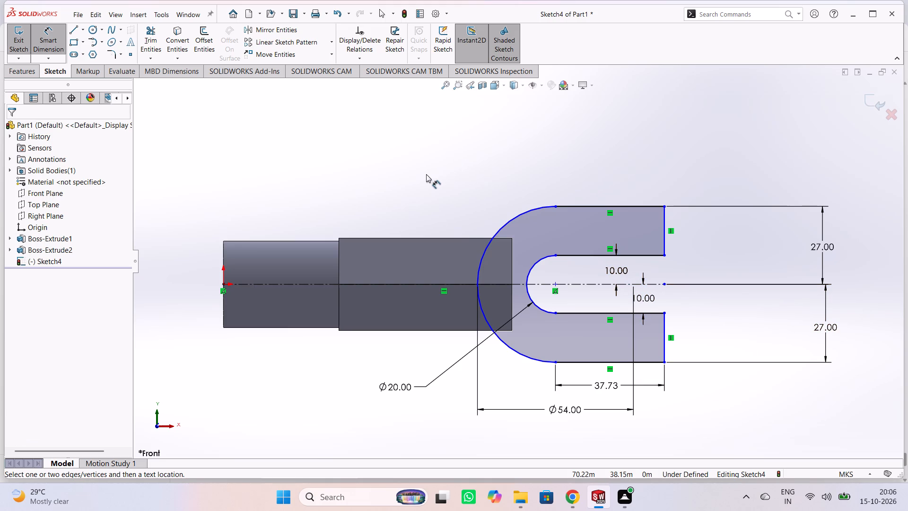
Examine from several angles how the fork sketch sits against the hexagonal boss and cylinder.
{"action": "middle_click_drag", "start_coordinate": [498, 187], "coordinate": [495, 298]}
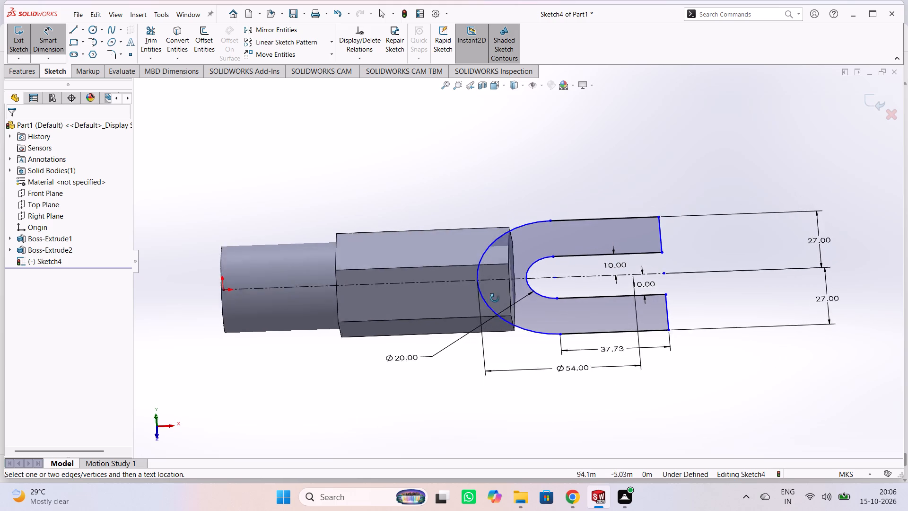
{"action": "middle_click_drag", "start_coordinate": [495, 298], "coordinate": [490, 363]}
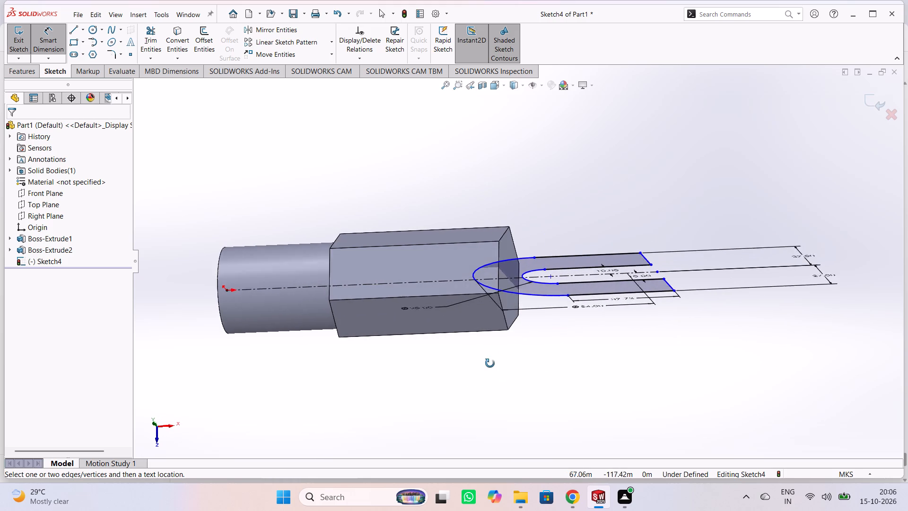
{"action": "middle_click_drag", "start_coordinate": [490, 363], "coordinate": [486, 353]}
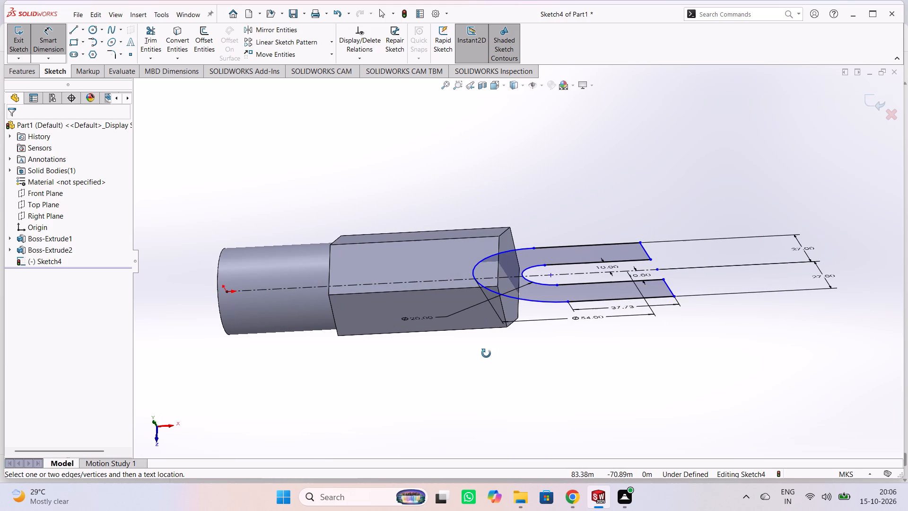
{"action": "middle_click_drag", "start_coordinate": [486, 353], "coordinate": [759, 344]}
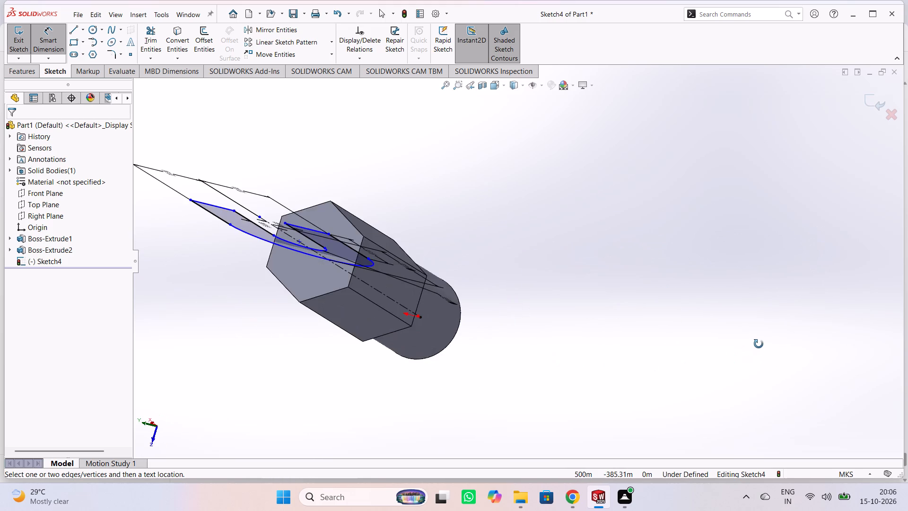
{"action": "middle_click_drag", "start_coordinate": [759, 344], "coordinate": [695, 300]}
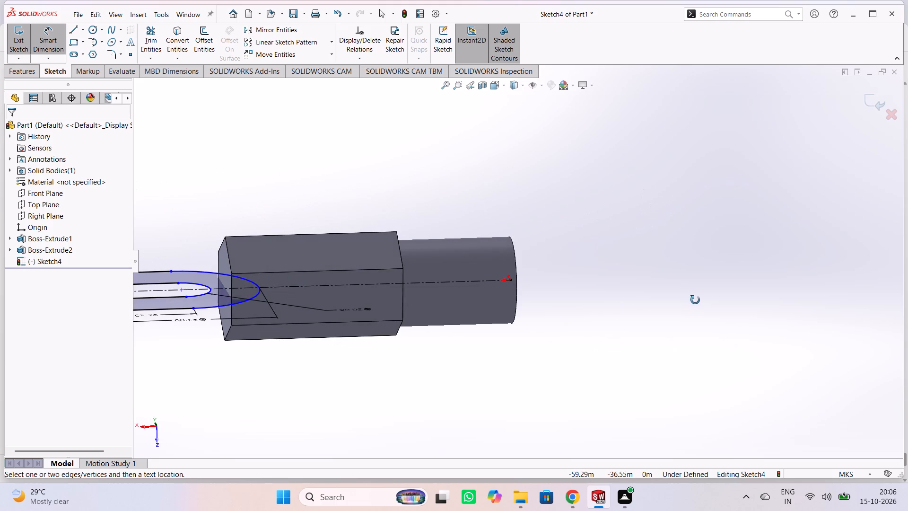
{"action": "middle_click_drag", "start_coordinate": [695, 300], "coordinate": [550, 336]}
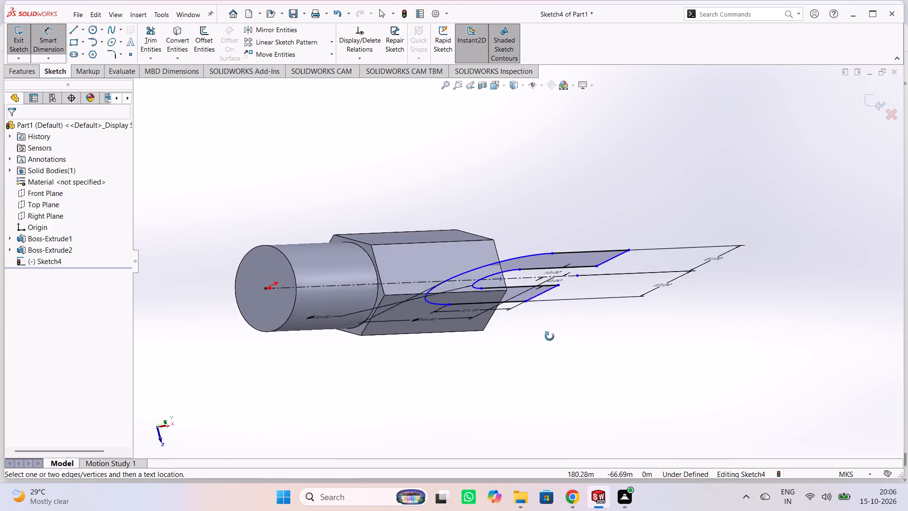
{"action": "middle_click_drag", "start_coordinate": [550, 336], "coordinate": [377, 366]}
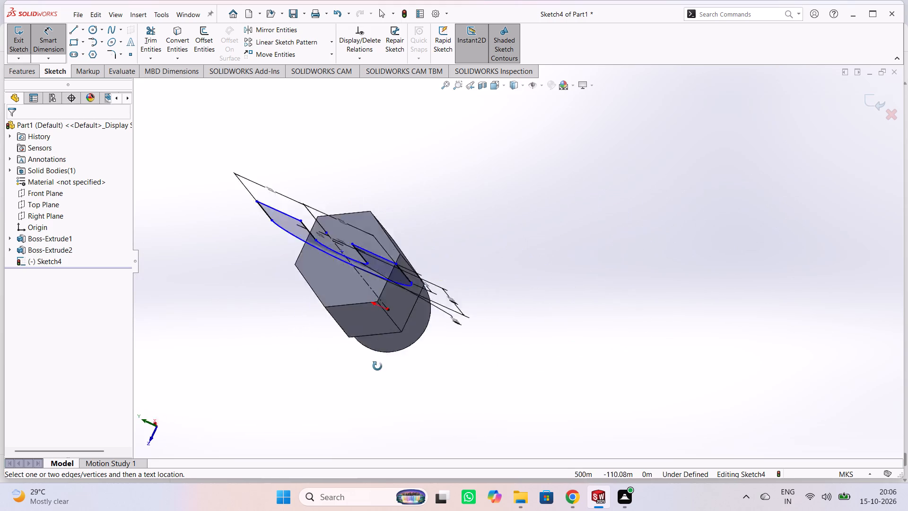
{"action": "middle_click_drag", "start_coordinate": [377, 366], "coordinate": [645, 354]}
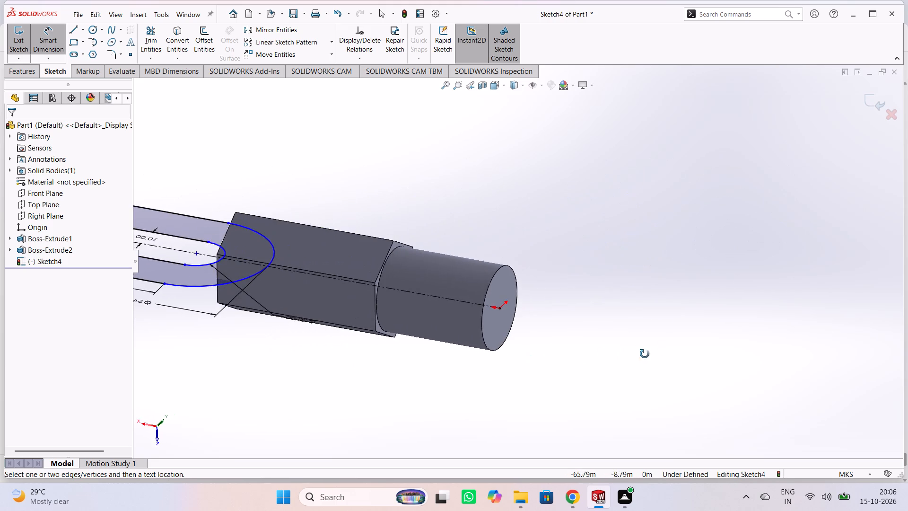
{"action": "middle_click_drag", "start_coordinate": [645, 354], "coordinate": [446, 370]}
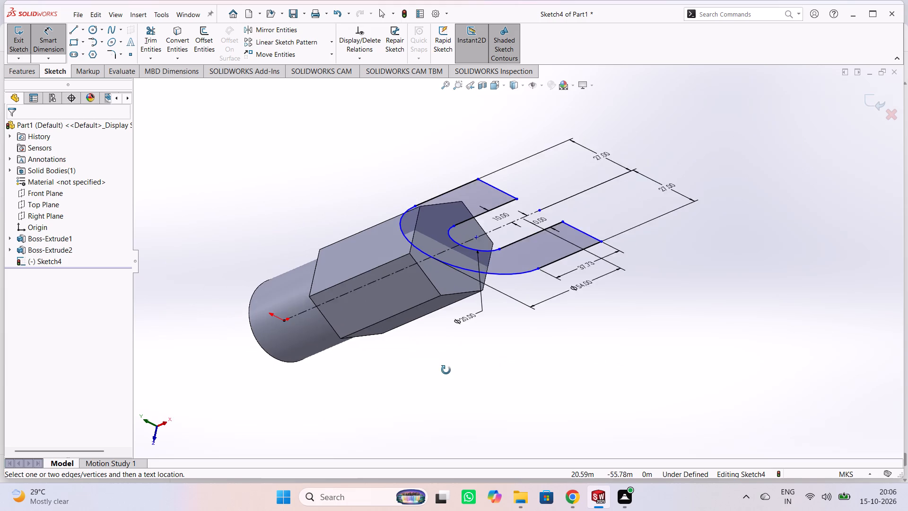
{"action": "middle_click_drag", "start_coordinate": [446, 370], "coordinate": [518, 378]}
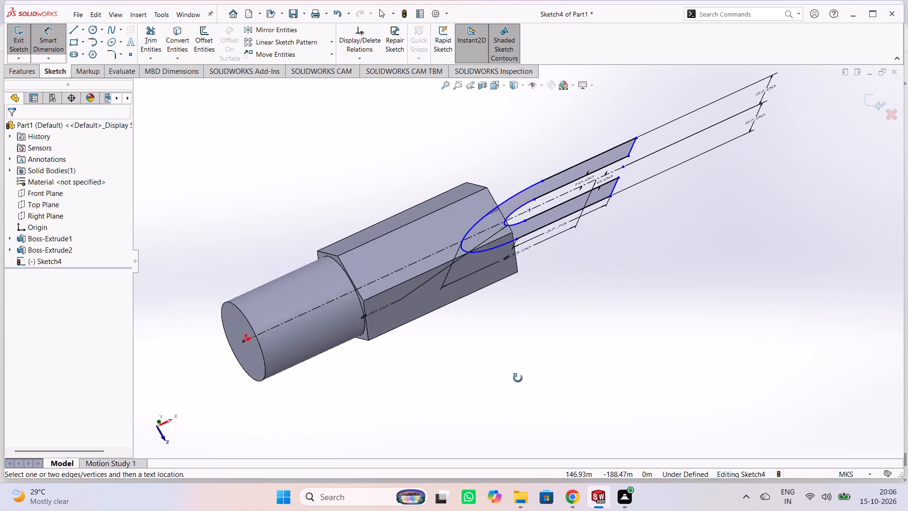
{"action": "middle_click_drag", "start_coordinate": [518, 378], "coordinate": [610, 331]}
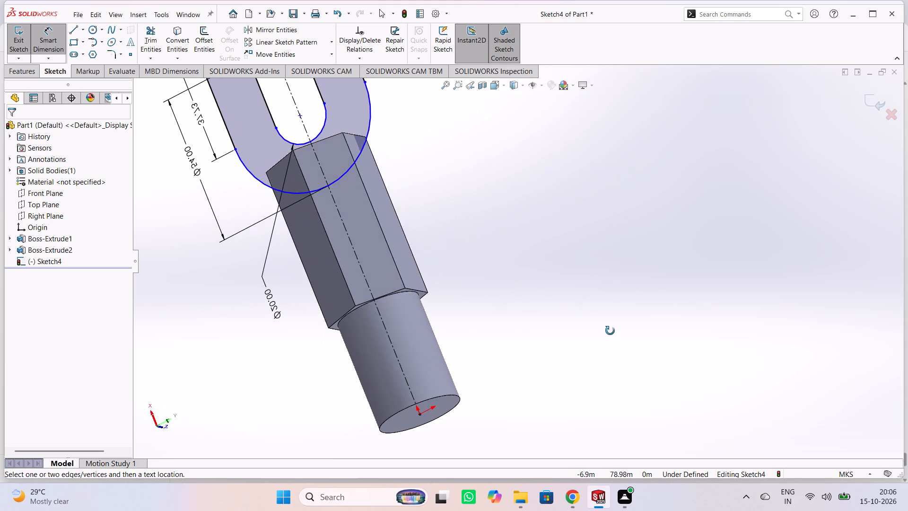
{"action": "middle_click_drag", "start_coordinate": [610, 331], "coordinate": [666, 285]}
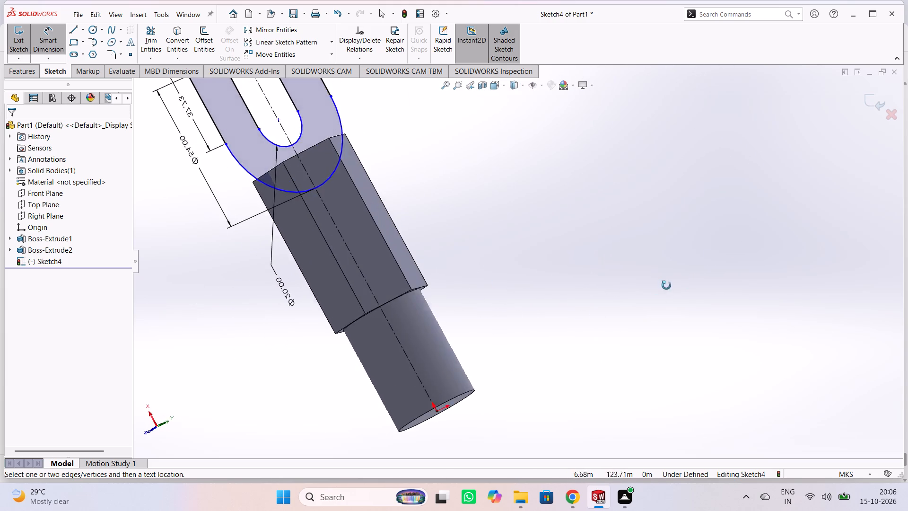
{"action": "middle_click_drag", "start_coordinate": [666, 285], "coordinate": [550, 317]}
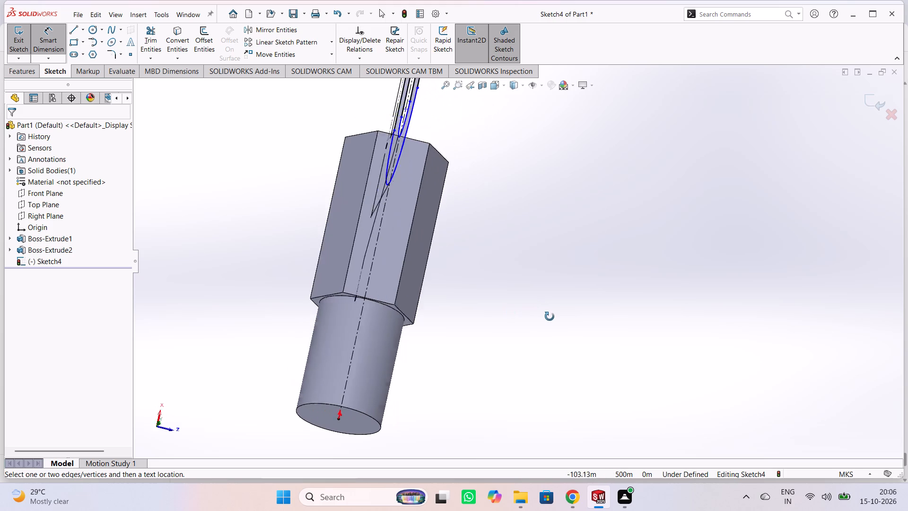
{"action": "middle_click_drag", "start_coordinate": [550, 317], "coordinate": [613, 315]}
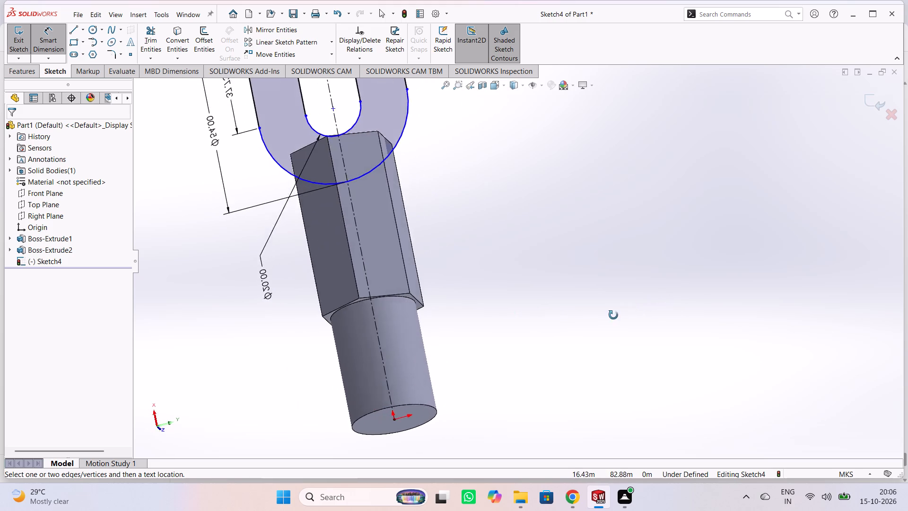
{"action": "middle_click_drag", "start_coordinate": [613, 315], "coordinate": [485, 287]}
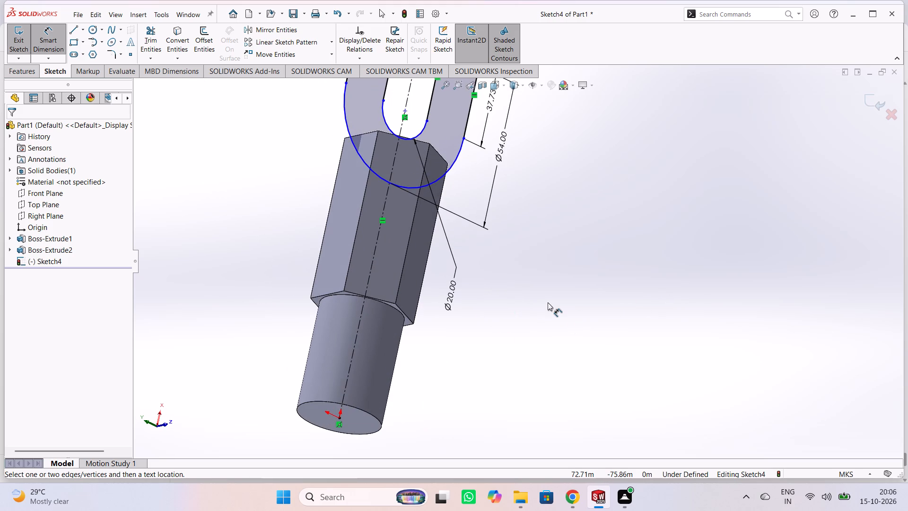
{"action": "key", "text": "ctrl+8"}
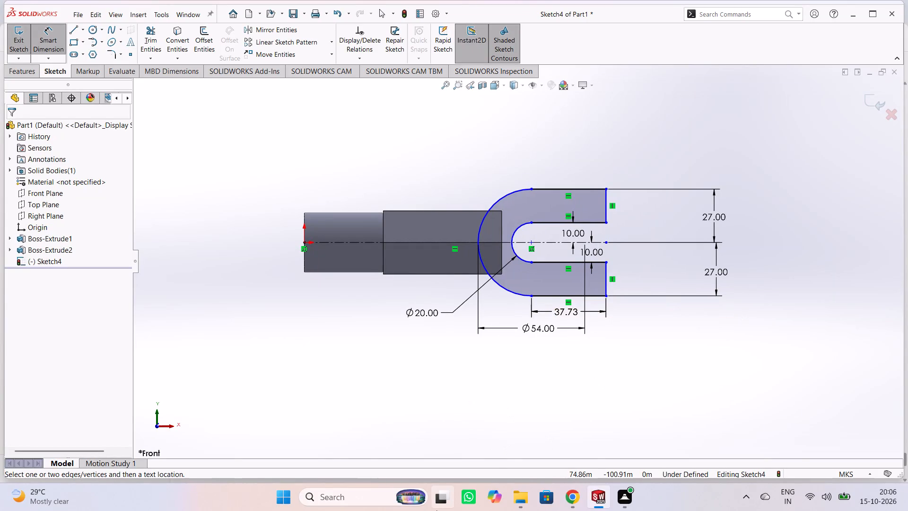
{"action": "middle_click_drag", "start_coordinate": [174, 224], "coordinate": [216, 296]}
{"action": "scroll", "coordinate": [216, 296], "scroll_direction": "up", "scroll_amount": 1}
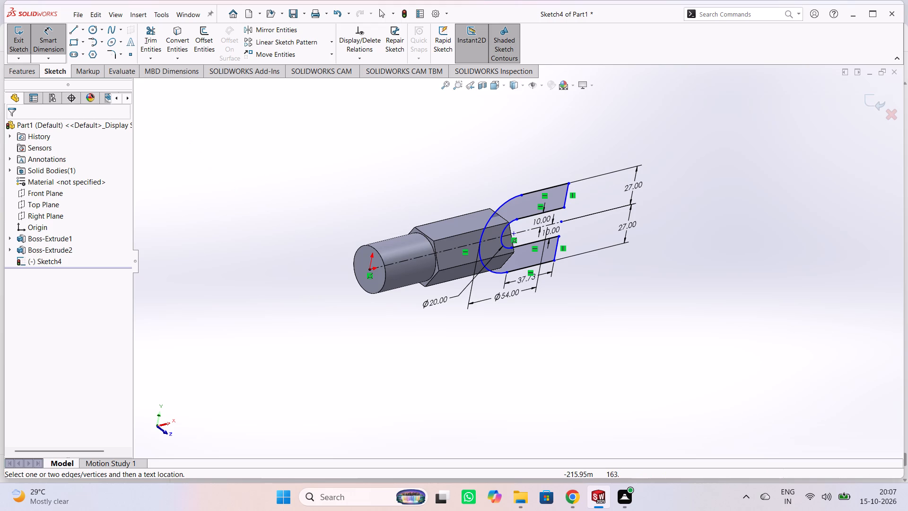
{"action": "middle_click_drag", "start_coordinate": [235, 217], "coordinate": [581, 312]}
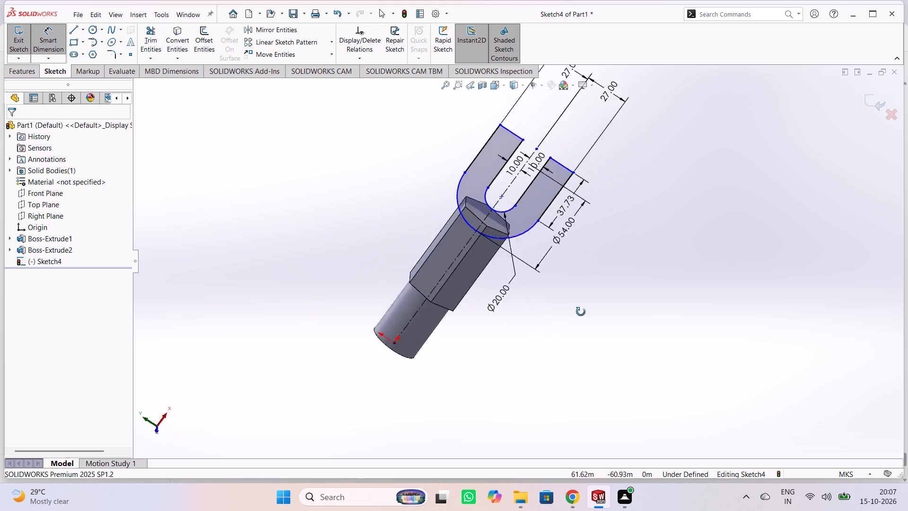
{"action": "middle_click_drag", "start_coordinate": [581, 312], "coordinate": [593, 262]}
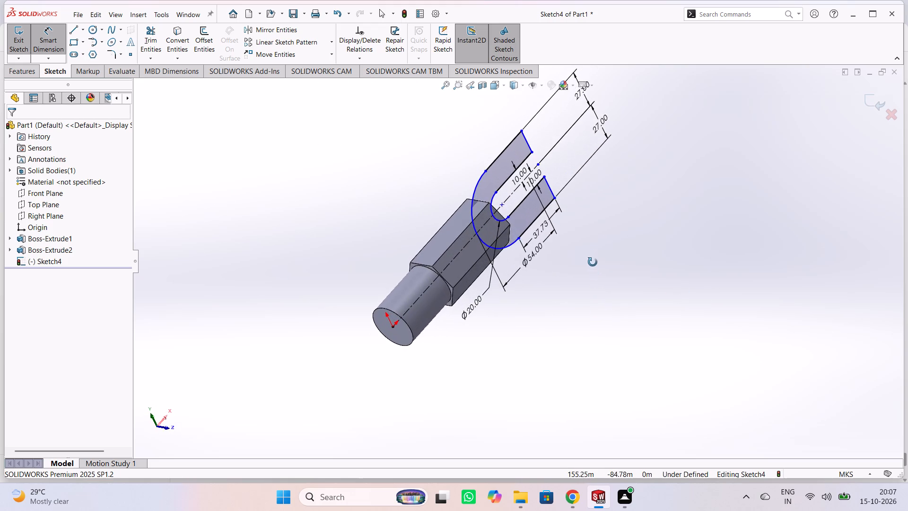
{"action": "middle_click_drag", "start_coordinate": [593, 262], "coordinate": [594, 255]}
{"action": "middle_click_drag", "start_coordinate": [664, 350], "coordinate": [700, 254]}
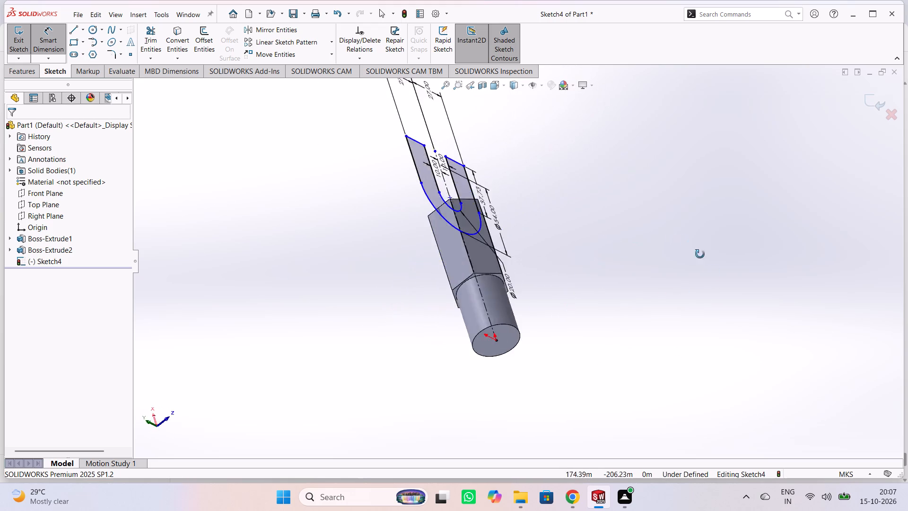
Examine the fork sketch's position relative to the hexagonal boss and cylinder from further angles.
{"action": "middle_click_drag", "start_coordinate": [700, 254], "coordinate": [654, 360]}
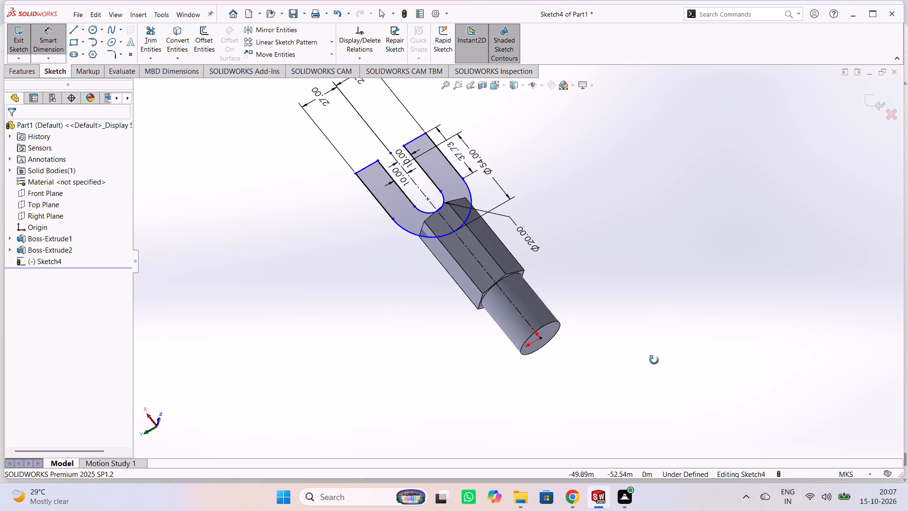
{"action": "middle_click_drag", "start_coordinate": [654, 360], "coordinate": [771, 316]}
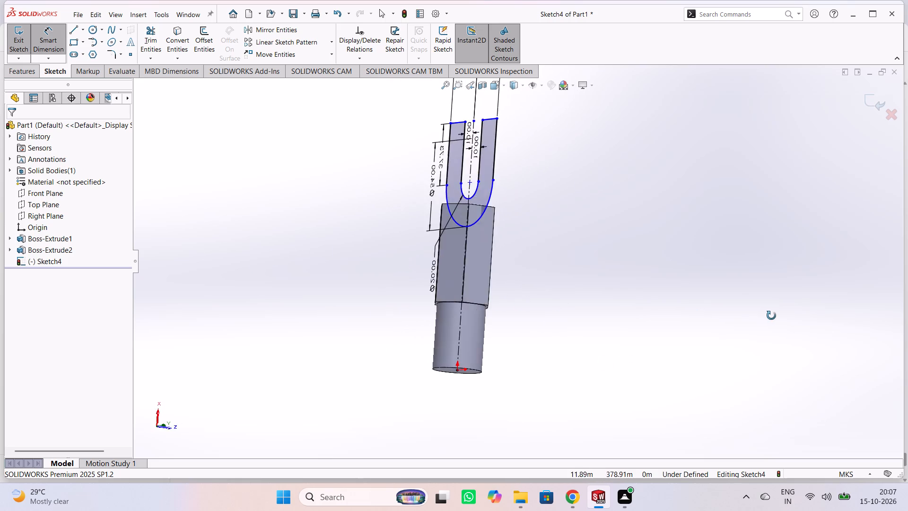
{"action": "middle_click_drag", "start_coordinate": [771, 316], "coordinate": [697, 364]}
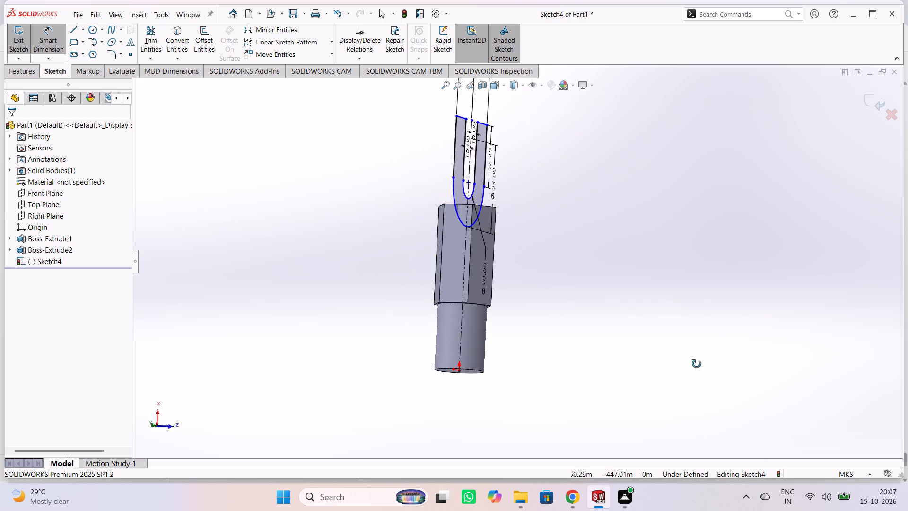
{"action": "middle_click_drag", "start_coordinate": [697, 364], "coordinate": [759, 291]}
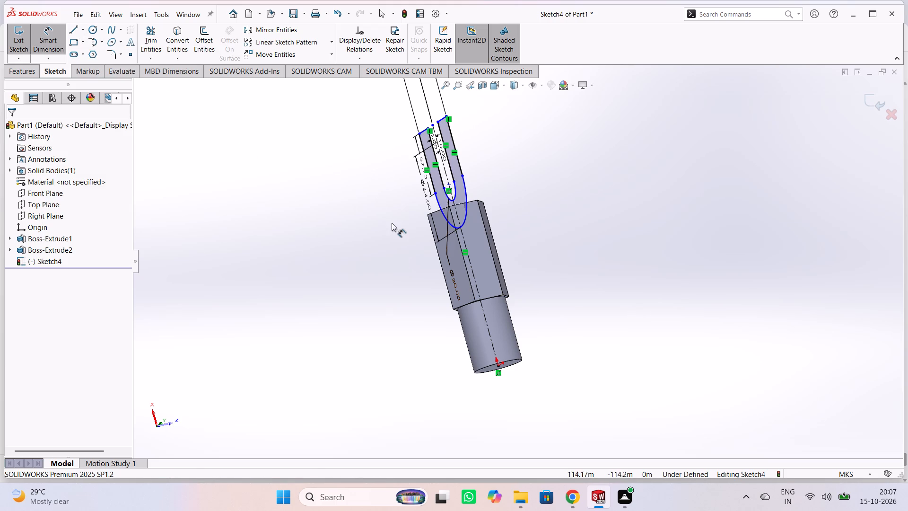
{"action": "middle_click_drag", "start_coordinate": [322, 224], "coordinate": [586, 178]}
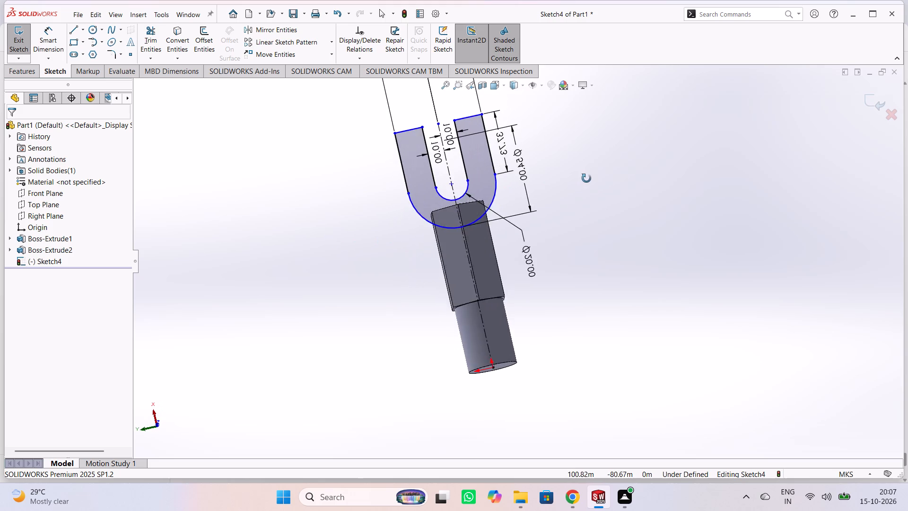
{"action": "middle_click_drag", "start_coordinate": [586, 178], "coordinate": [450, 412]}
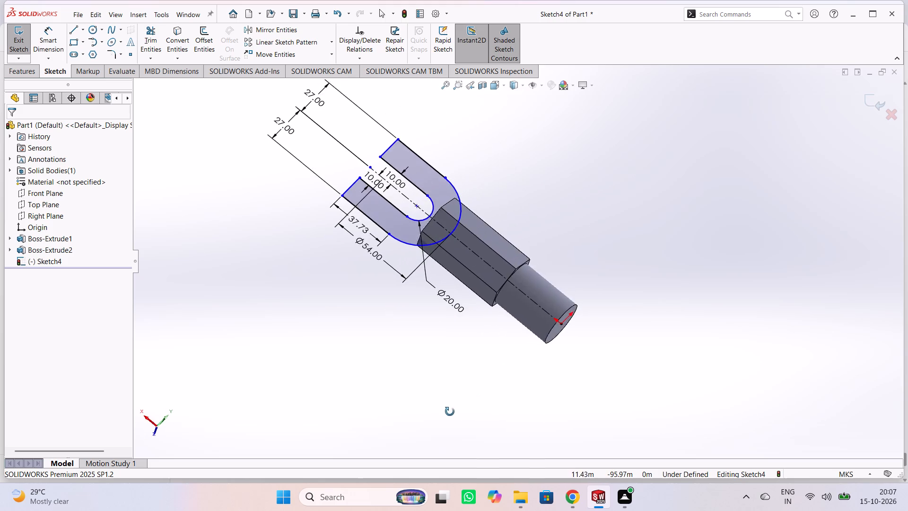
{"action": "middle_click_drag", "start_coordinate": [450, 412], "coordinate": [305, 347]}
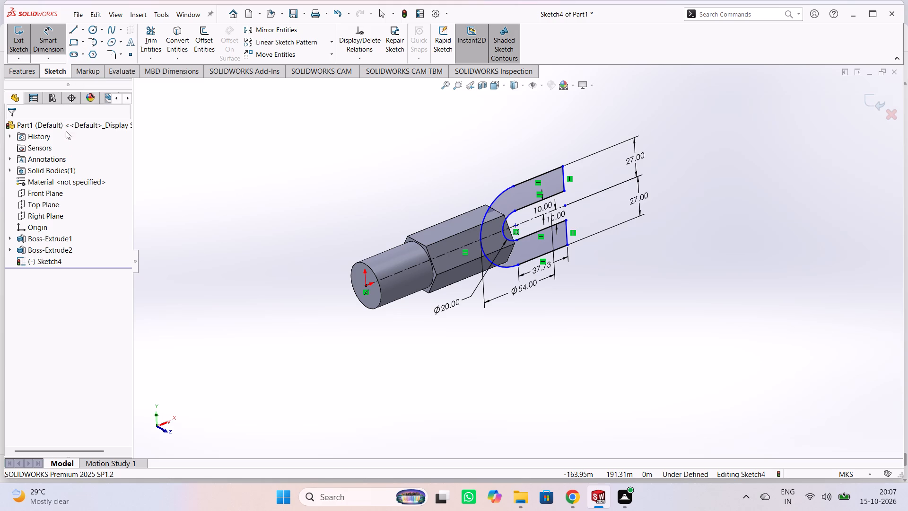
Set up a boss extrusion of the fork sketch from its sketch plane with the Mid Plane end condition.
{"action": "left_click", "coordinate": [18, 69]}
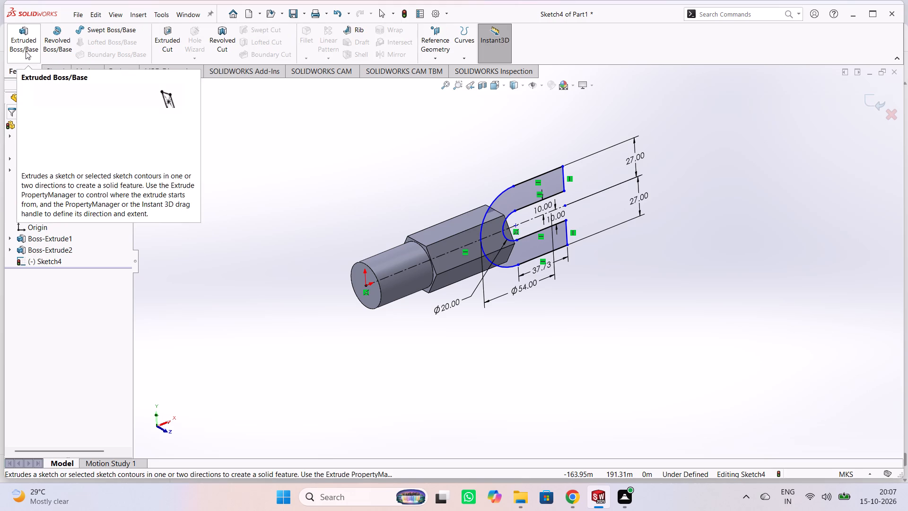
{"action": "left_click", "coordinate": [26, 50]}
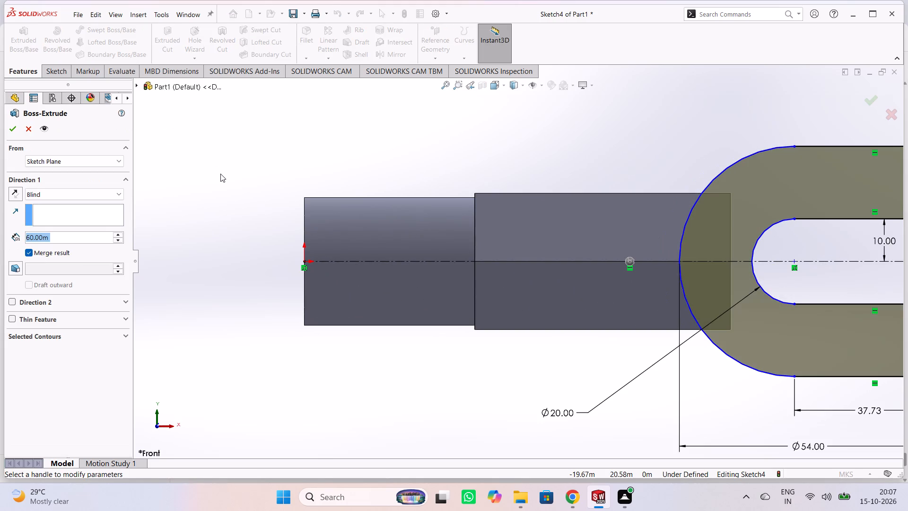
{"action": "middle_click_drag", "start_coordinate": [218, 200], "coordinate": [313, 284]}
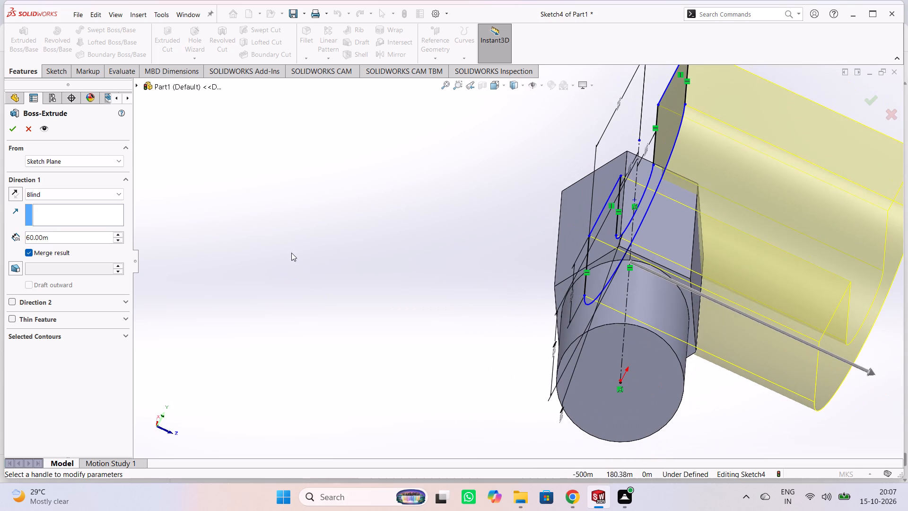
{"action": "left_click", "coordinate": [49, 199]}
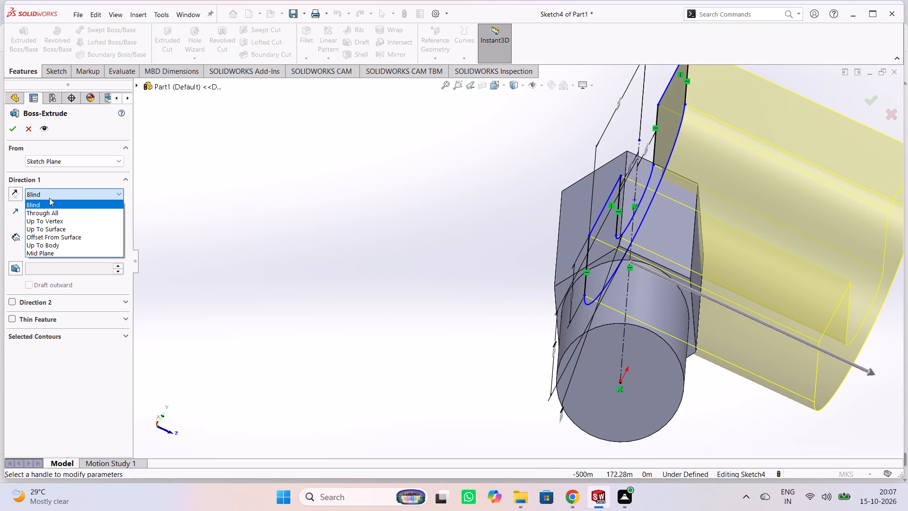
{"action": "left_click", "coordinate": [56, 239]}
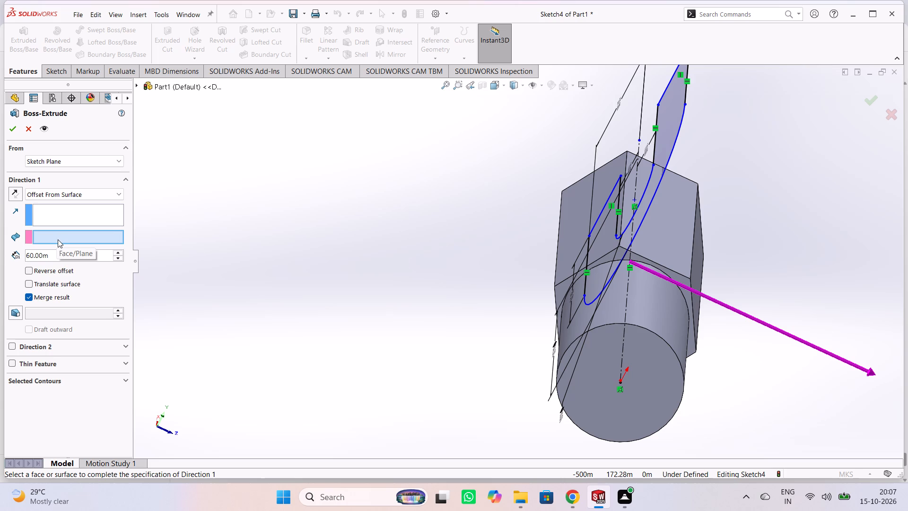
{"action": "left_click", "coordinate": [75, 198]}
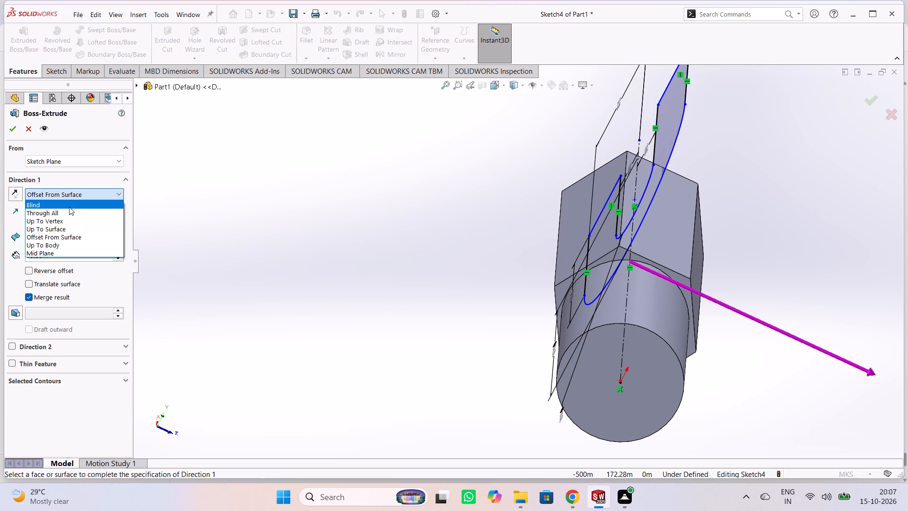
{"action": "left_click", "coordinate": [60, 246]}
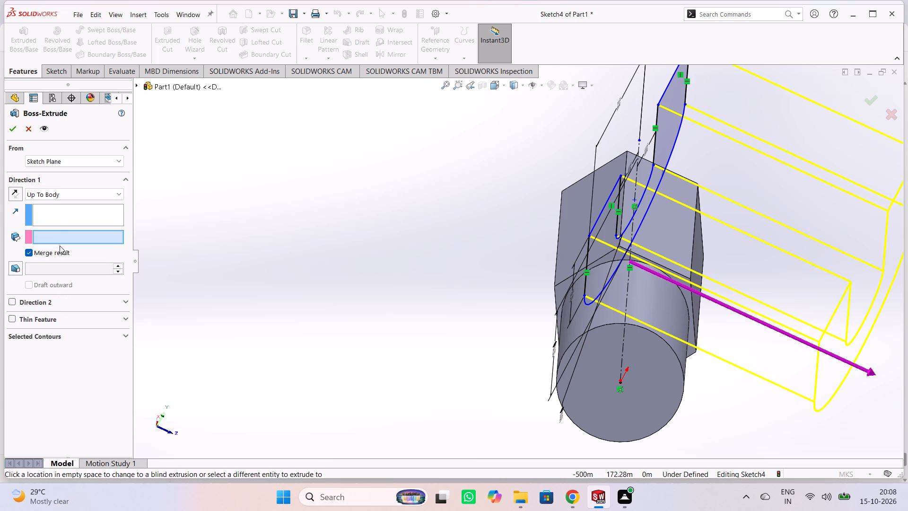
{"action": "left_click", "coordinate": [62, 198]}
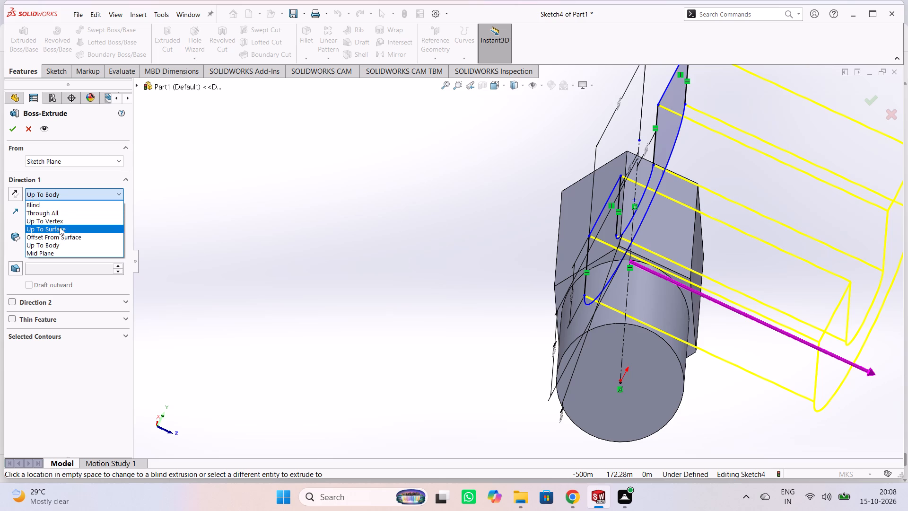
{"action": "left_click", "coordinate": [53, 247]}
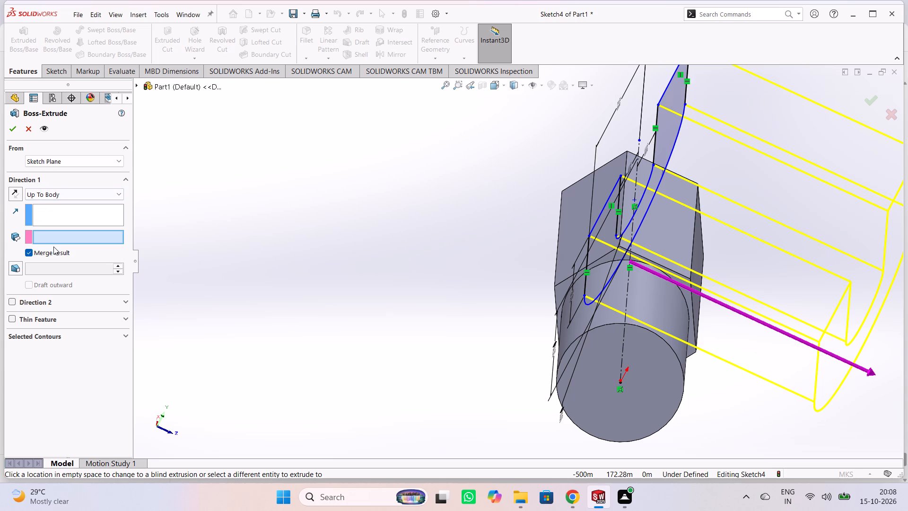
{"action": "left_click", "coordinate": [61, 198]}
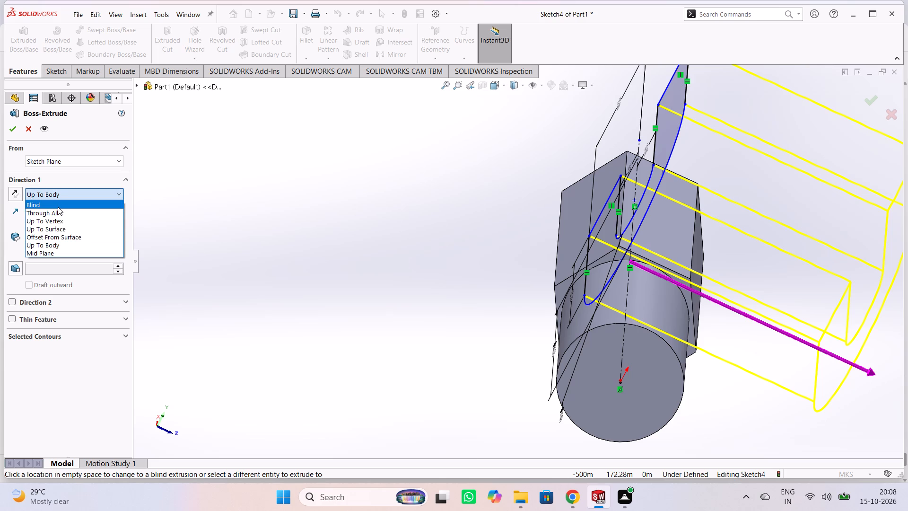
{"action": "left_click", "coordinate": [51, 251]}
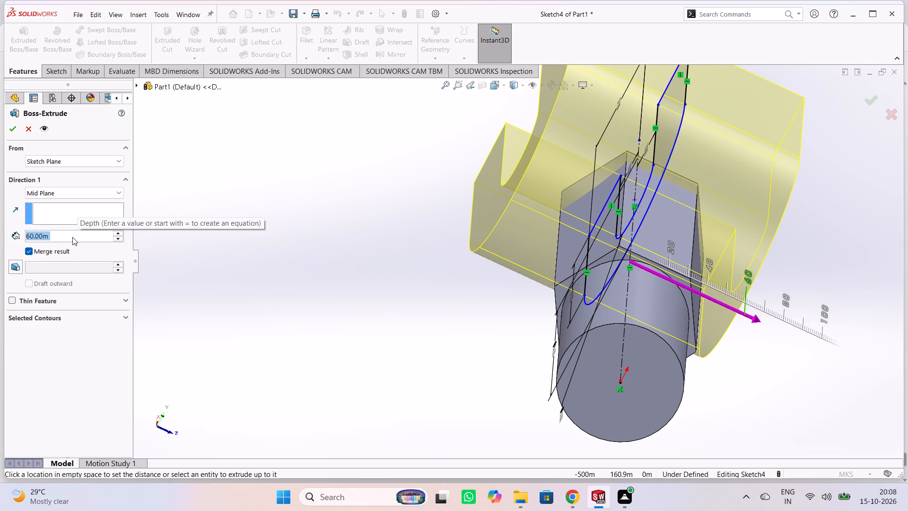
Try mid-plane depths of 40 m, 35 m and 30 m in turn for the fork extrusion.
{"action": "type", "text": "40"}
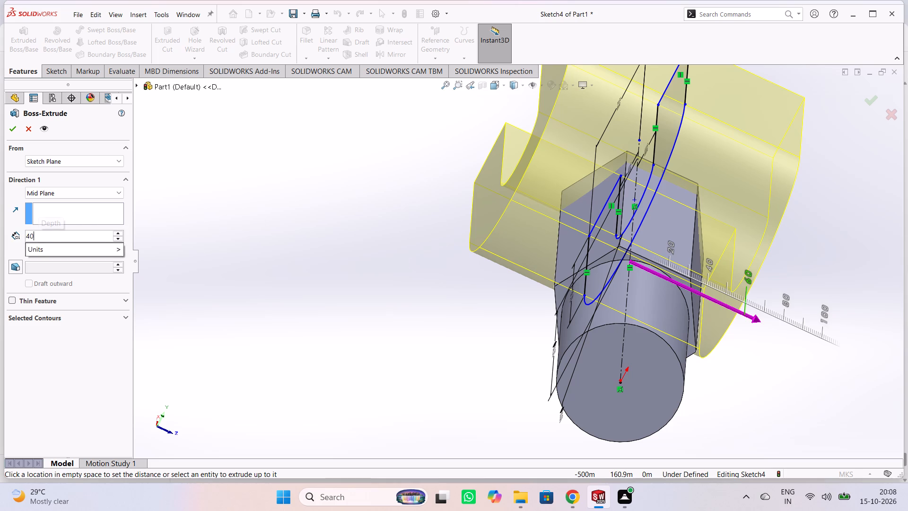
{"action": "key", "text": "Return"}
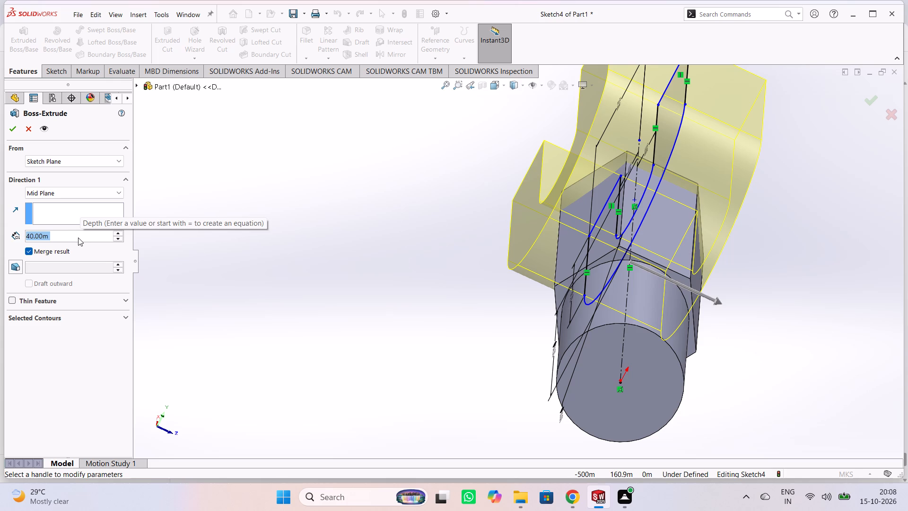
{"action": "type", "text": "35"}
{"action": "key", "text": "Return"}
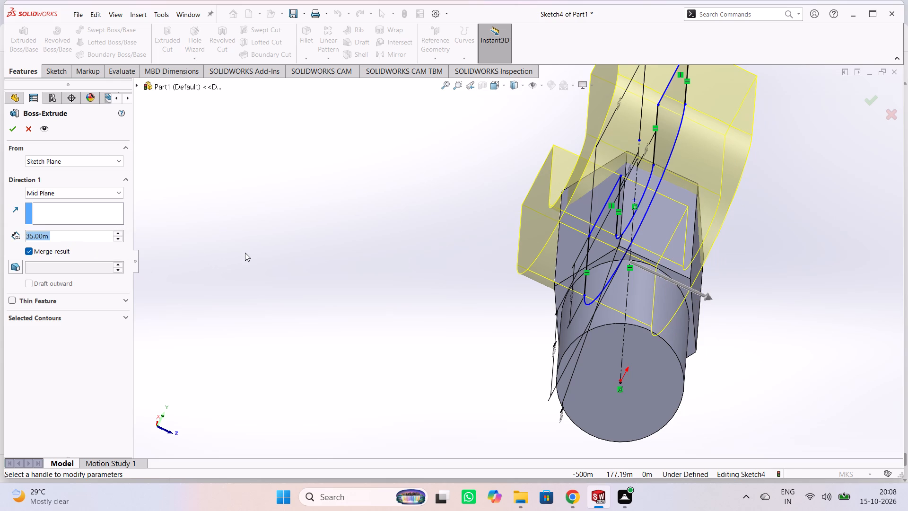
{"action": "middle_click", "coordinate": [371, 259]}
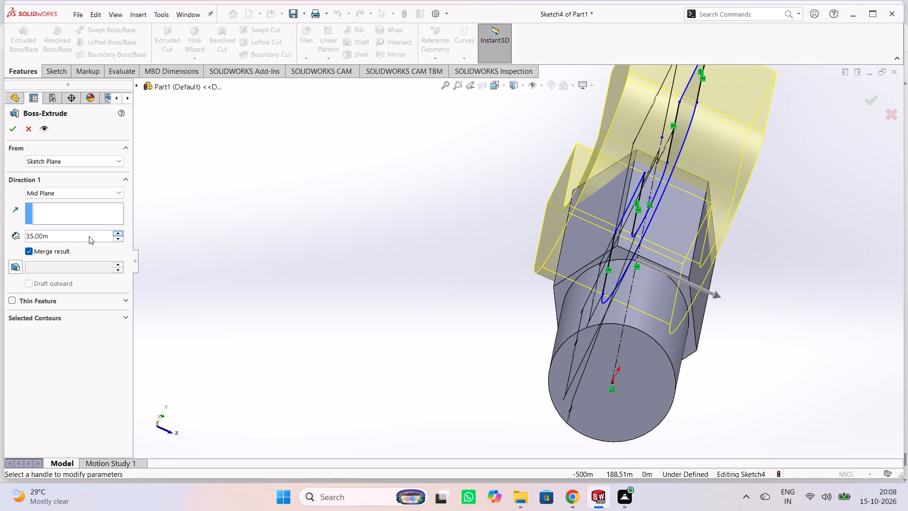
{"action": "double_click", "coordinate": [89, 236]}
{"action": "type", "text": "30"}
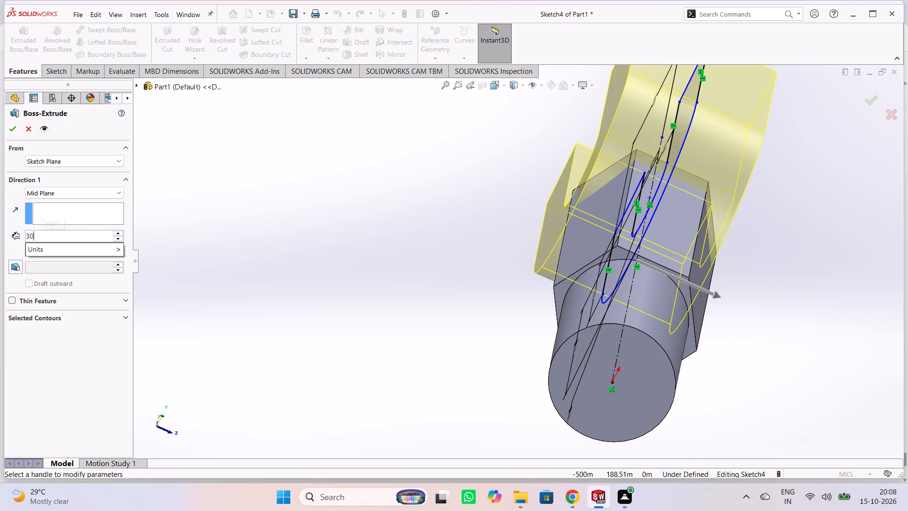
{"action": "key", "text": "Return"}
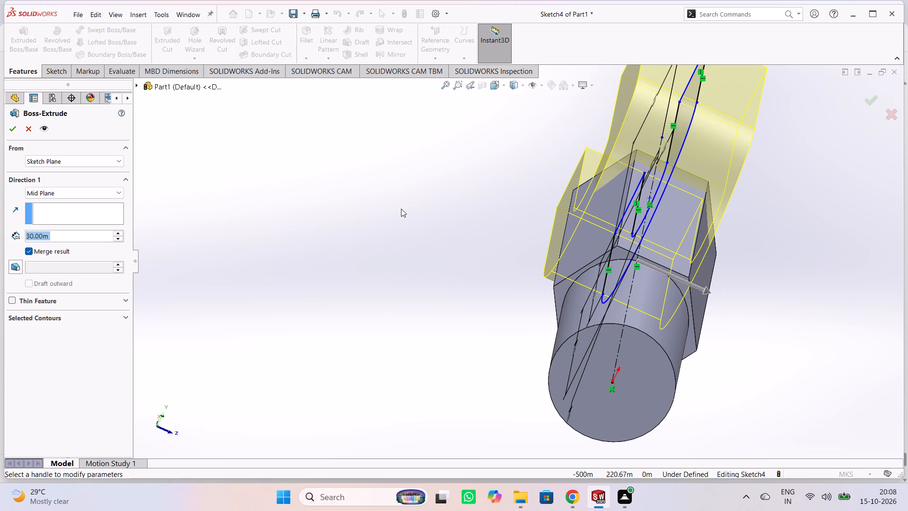
Set the fork extrusion's mid-plane depth to 35 m and complete the merged boss.
{"action": "double_click", "coordinate": [72, 239]}
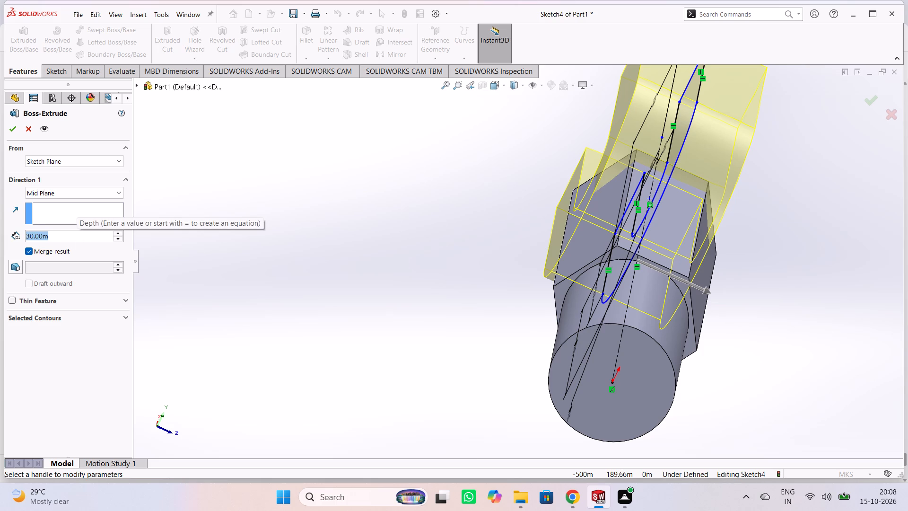
{"action": "type", "text": "35"}
{"action": "key", "text": "Return"}
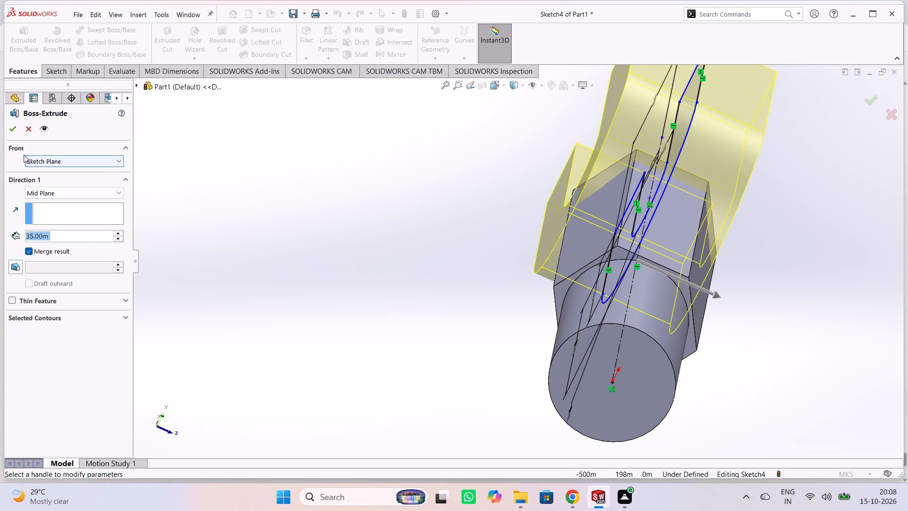
{"action": "left_click", "coordinate": [8, 132]}
{"action": "left_click", "coordinate": [303, 203]}
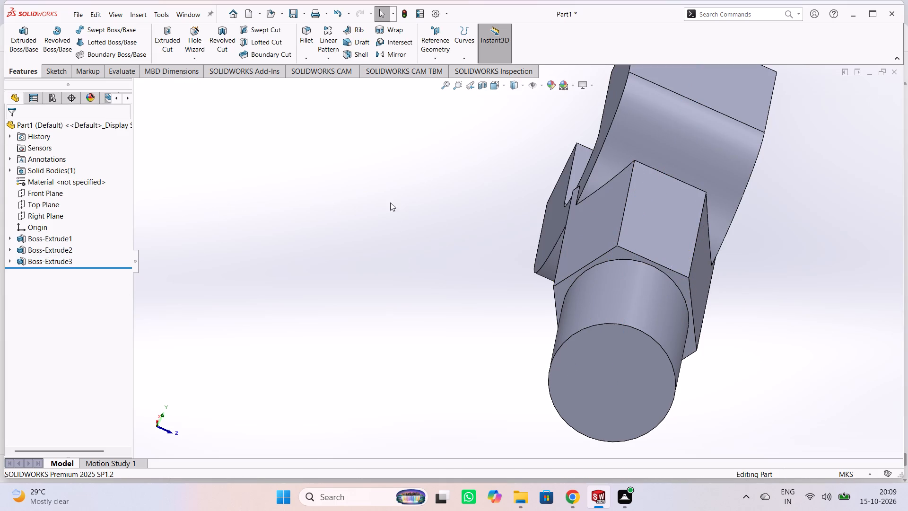
Edit the fork's boss extrusion, trying a mid-plane depth of 36 m, and finish with the depth set to 37 m.
{"action": "middle_click_drag", "start_coordinate": [482, 219], "coordinate": [455, 218]}
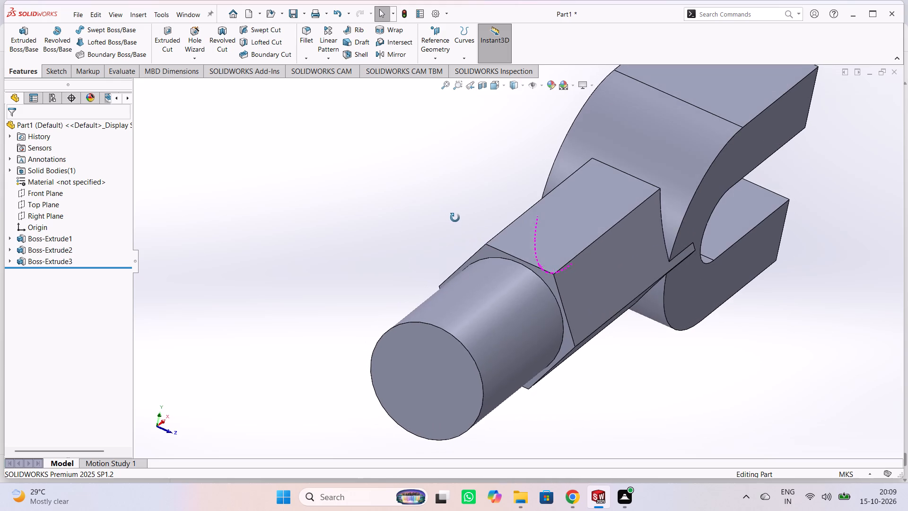
{"action": "middle_click_drag", "start_coordinate": [455, 218], "coordinate": [463, 254]}
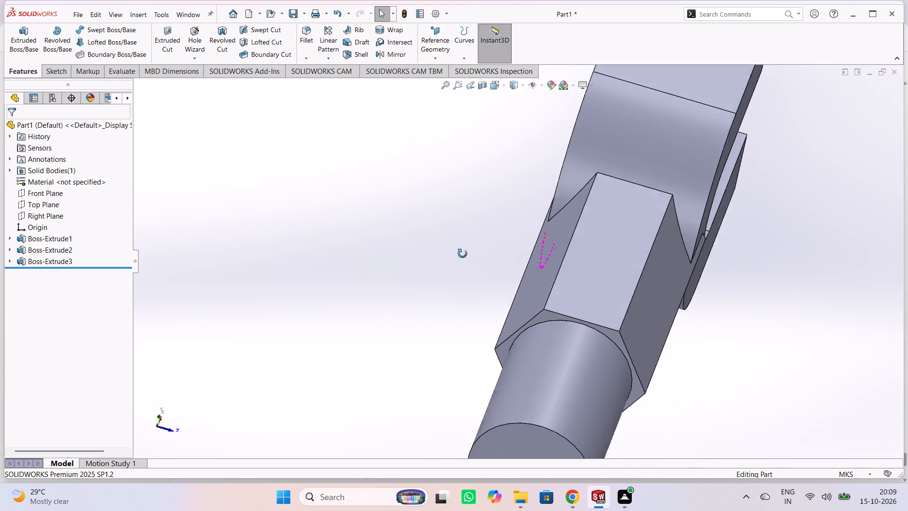
{"action": "middle_click_drag", "start_coordinate": [463, 254], "coordinate": [461, 250]}
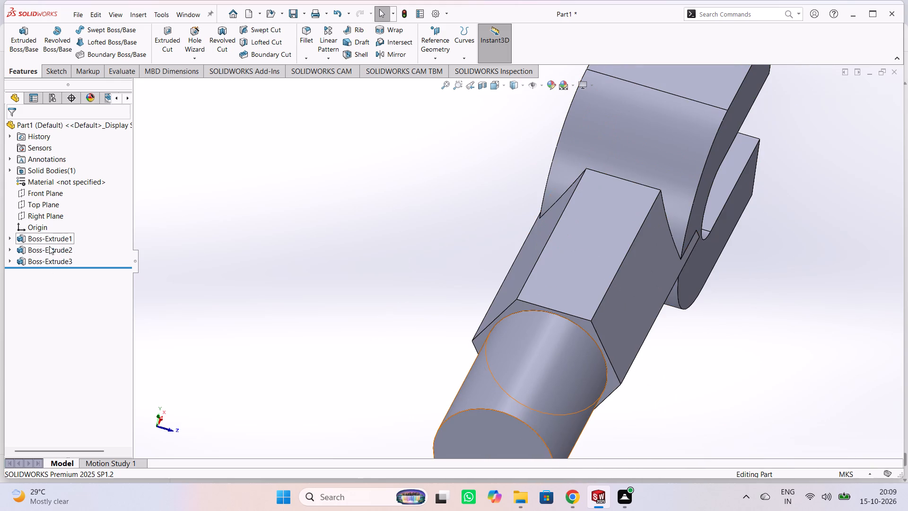
{"action": "left_click", "coordinate": [43, 263]}
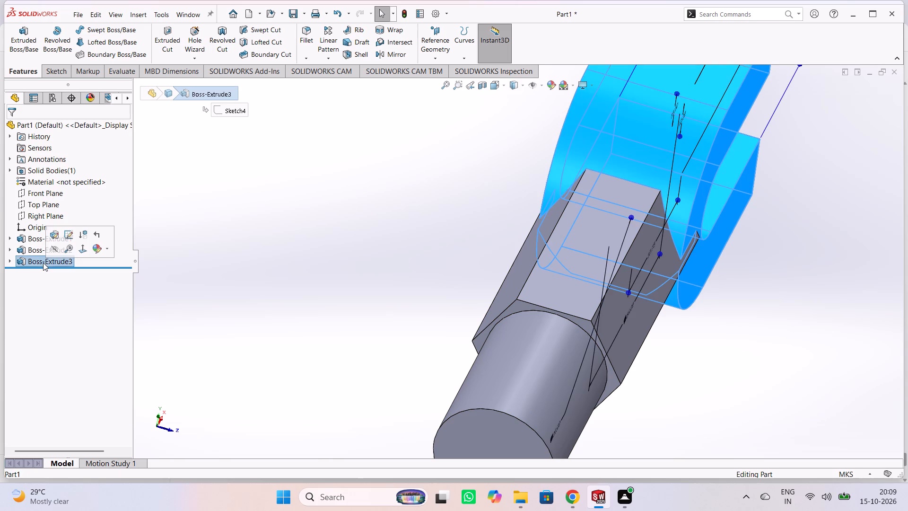
{"action": "left_click", "coordinate": [52, 234]}
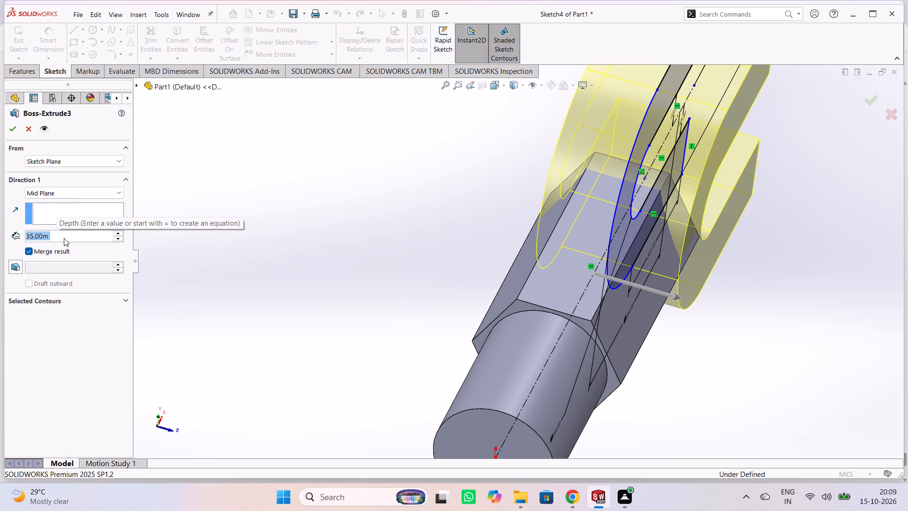
{"action": "triple_click", "coordinate": [64, 238]}
{"action": "left_click", "coordinate": [64, 238]}
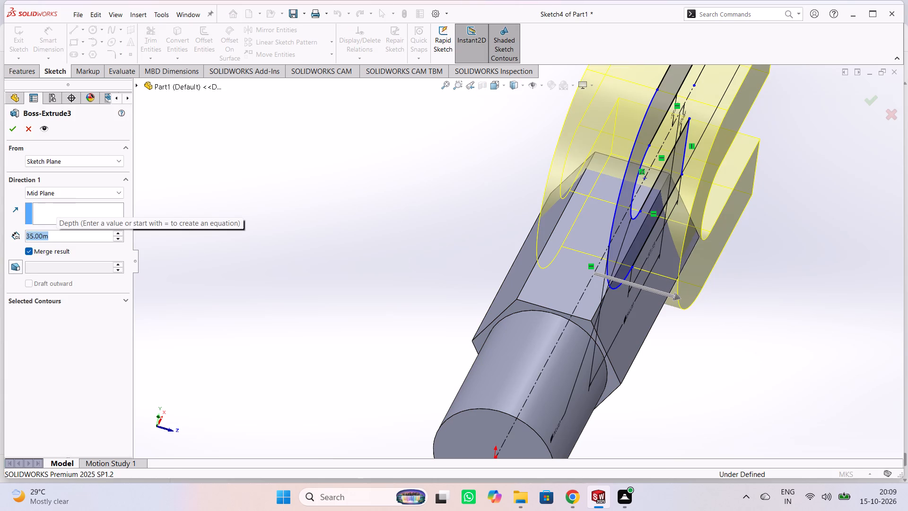
{"action": "type", "text": "36"}
{"action": "key", "text": "Return"}
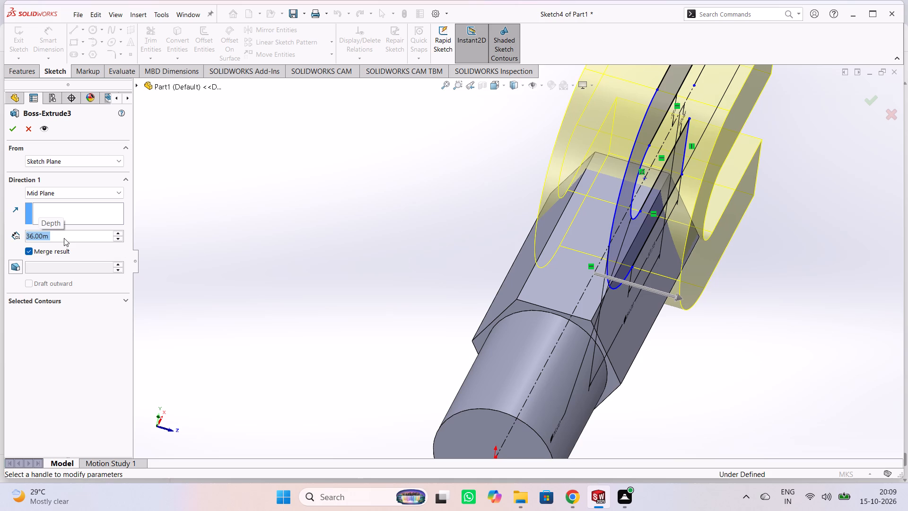
{"action": "left_click", "coordinate": [64, 238]}
{"action": "double_click", "coordinate": [64, 238]}
{"action": "type", "text": "37"}
{"action": "key", "text": "Return"}
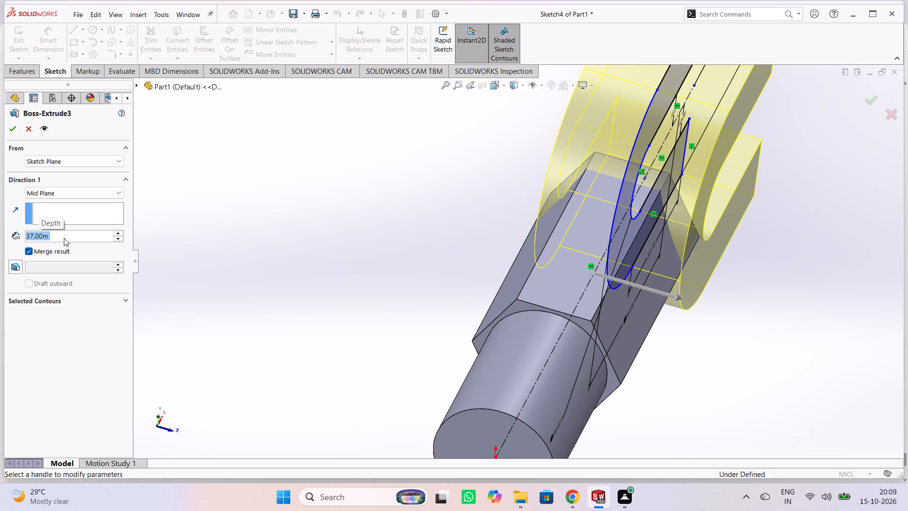
{"action": "middle_click_drag", "start_coordinate": [311, 235], "coordinate": [322, 258]}
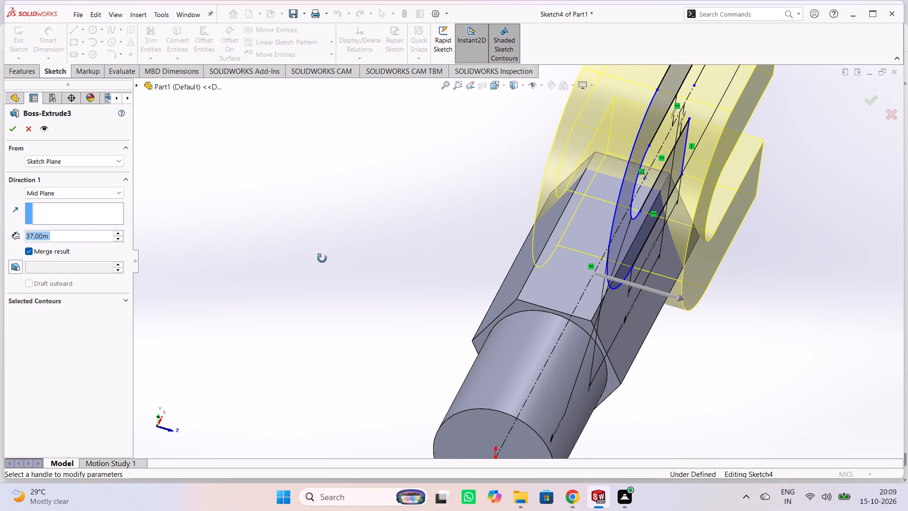
{"action": "middle_click_drag", "start_coordinate": [322, 258], "coordinate": [331, 268]}
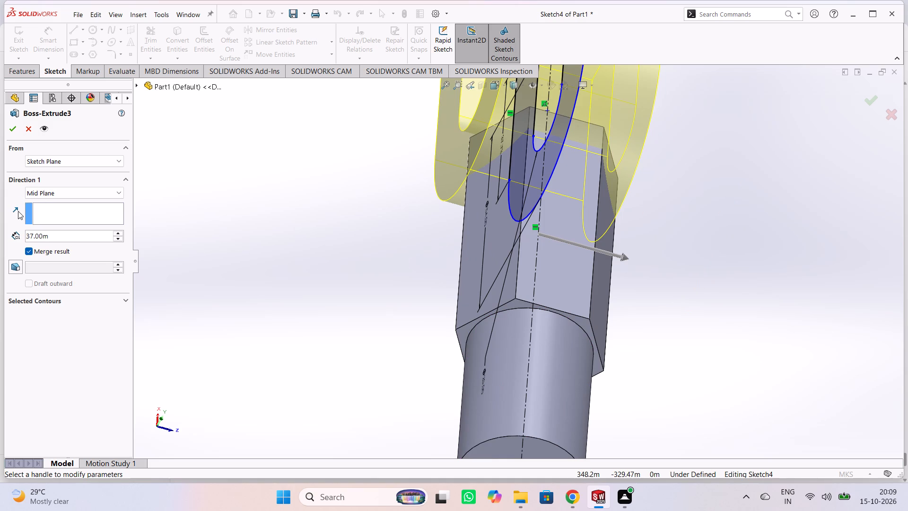
{"action": "left_click", "coordinate": [12, 132]}
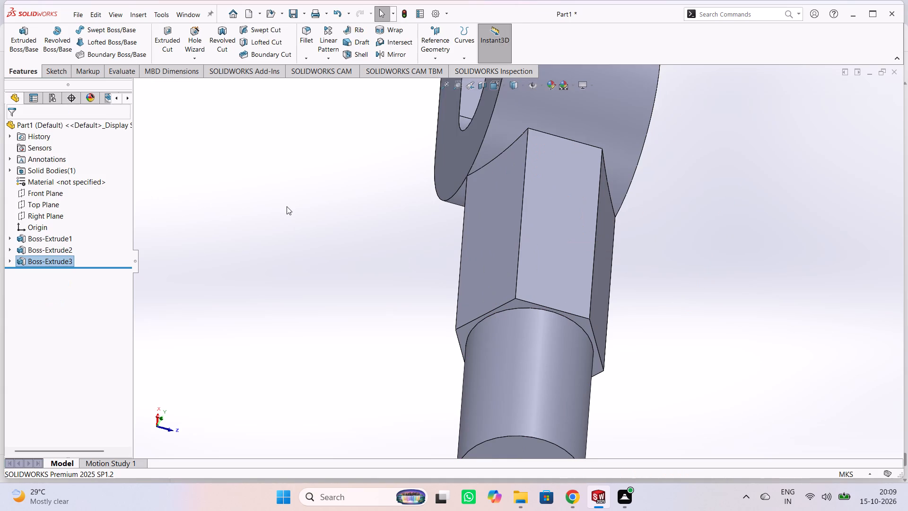
Examine the widened fork and its junction with the hexagonal boss and cylinder from several angles.
{"action": "left_click", "coordinate": [287, 206]}
{"action": "middle_click_drag", "start_coordinate": [800, 278], "coordinate": [770, 266]}
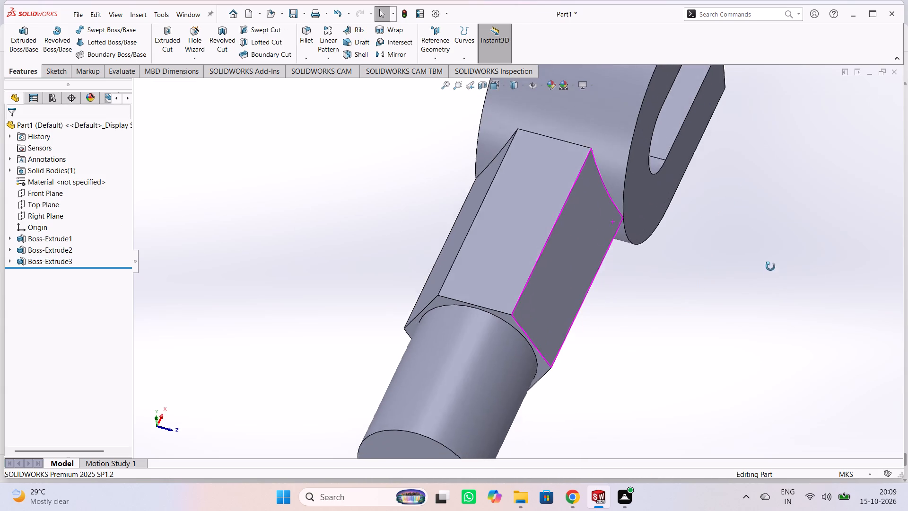
{"action": "middle_click_drag", "start_coordinate": [770, 266], "coordinate": [723, 192]}
{"action": "middle_click_drag", "start_coordinate": [723, 186], "coordinate": [684, 128]}
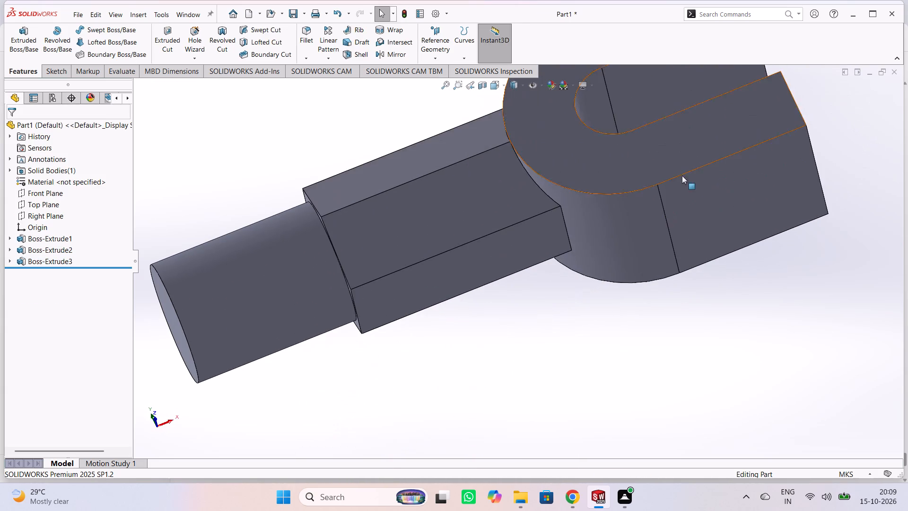
{"action": "middle_click_drag", "start_coordinate": [753, 330], "coordinate": [860, 258]}
{"action": "middle_click_drag", "start_coordinate": [412, 324], "coordinate": [413, 252]}
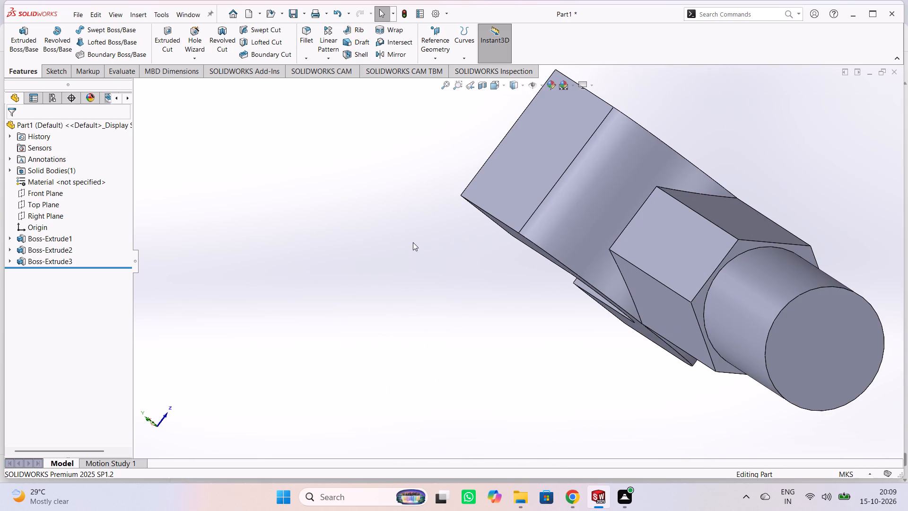
{"action": "scroll", "coordinate": [406, 288], "scroll_direction": "up", "scroll_amount": 1}
{"action": "middle_click_drag", "start_coordinate": [410, 290], "coordinate": [636, 273]}
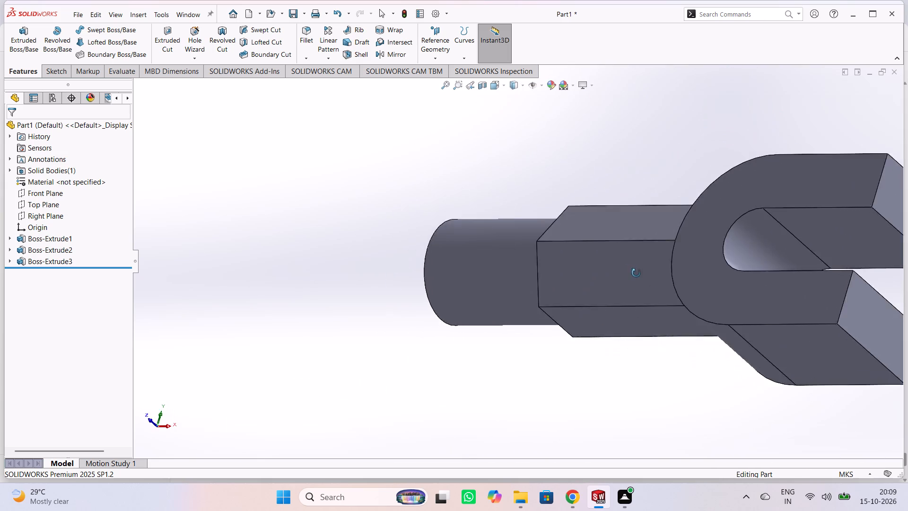
{"action": "middle_click_drag", "start_coordinate": [636, 273], "coordinate": [338, 350]}
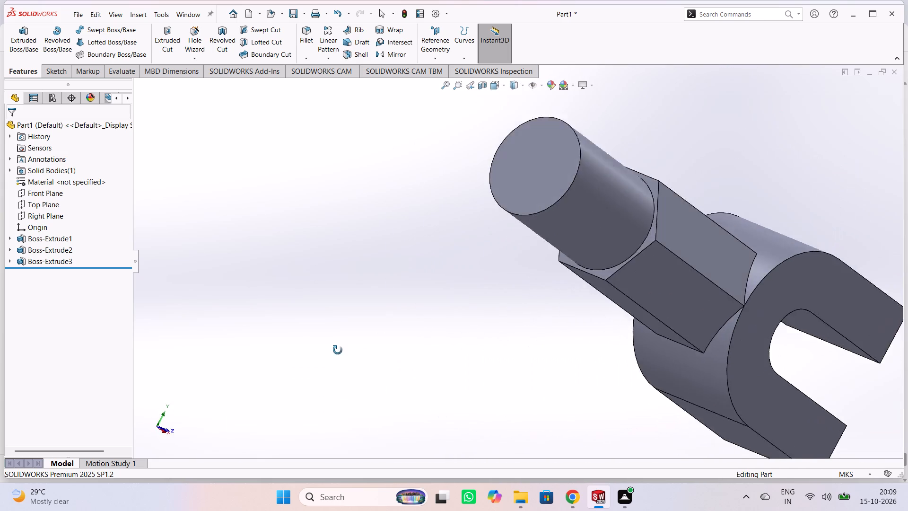
{"action": "middle_click_drag", "start_coordinate": [338, 350], "coordinate": [309, 315]}
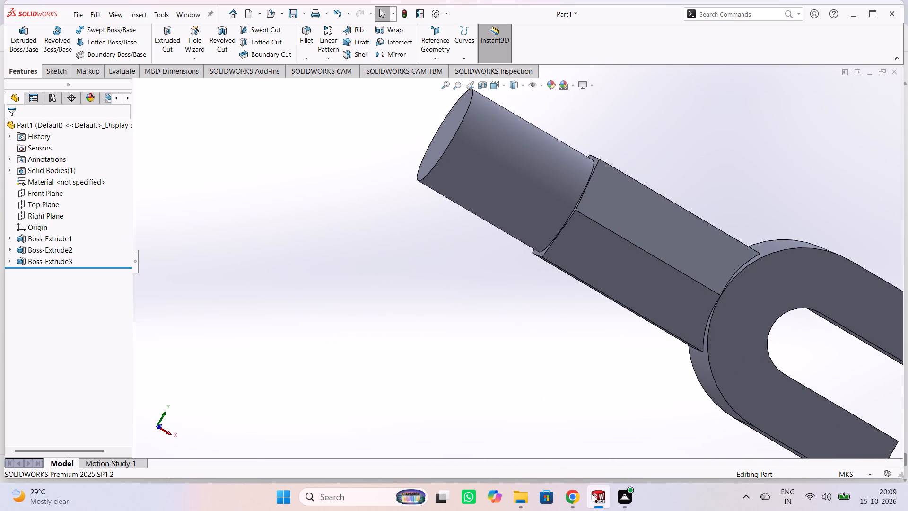
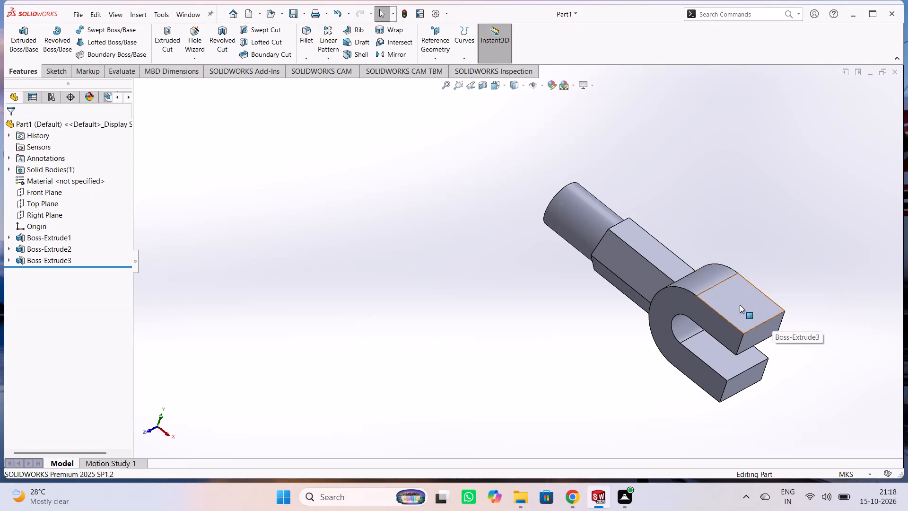
Open a new sketch on the flat outer face of the fork's upper arm.
{"action": "left_click", "coordinate": [740, 305]}
{"action": "left_click", "coordinate": [794, 240]}
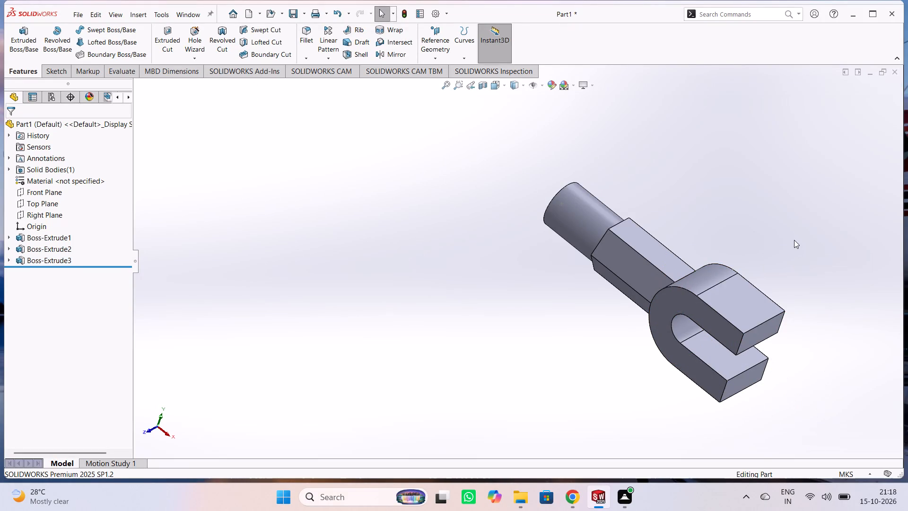
{"action": "left_click", "coordinate": [757, 308]}
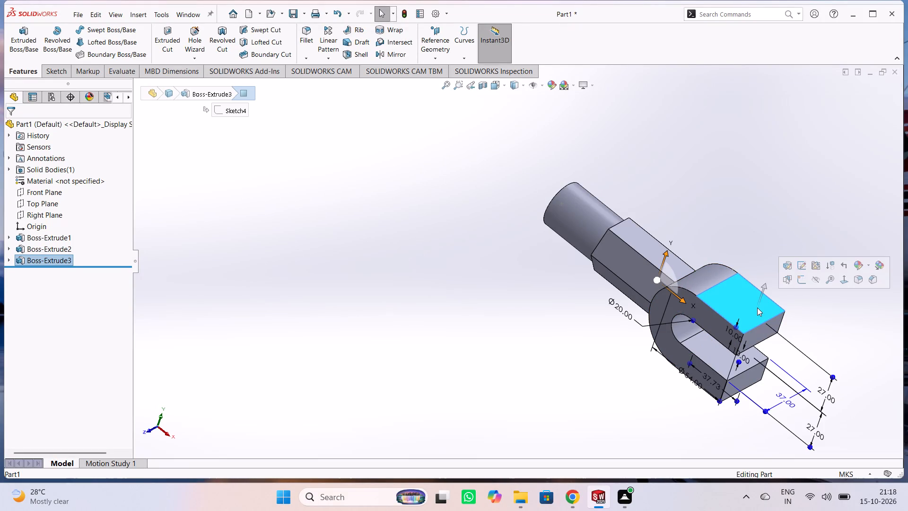
{"action": "left_click", "coordinate": [799, 285]}
{"action": "left_click", "coordinate": [706, 168]}
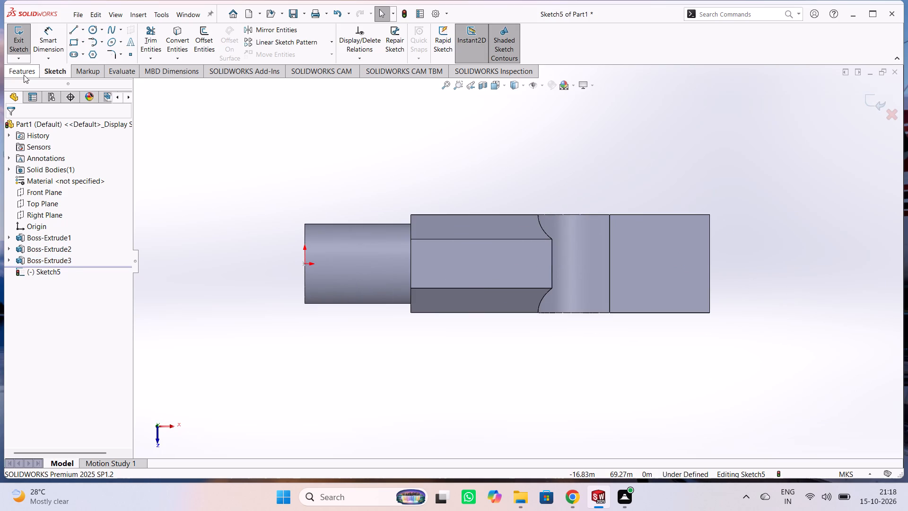
Sketch a circle of radius about 30.3 m centred on the midpoint of the fork arm's free end edge.
{"action": "left_click", "coordinate": [92, 30]}
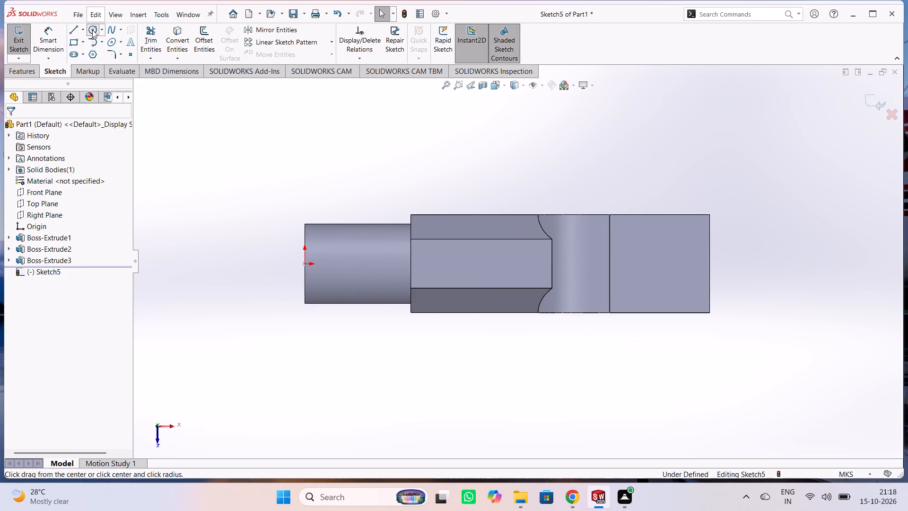
{"action": "left_click", "coordinate": [708, 264]}
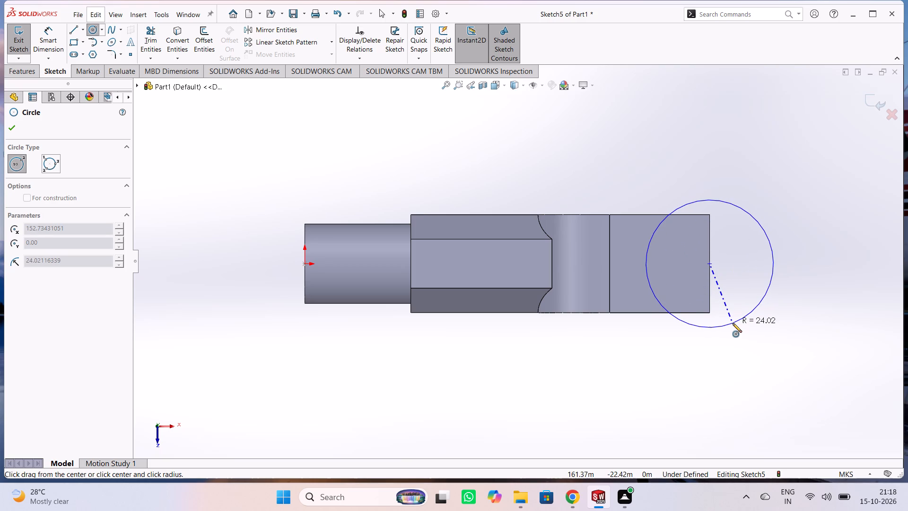
{"action": "middle_click_drag", "start_coordinate": [733, 323], "coordinate": [647, 338]}
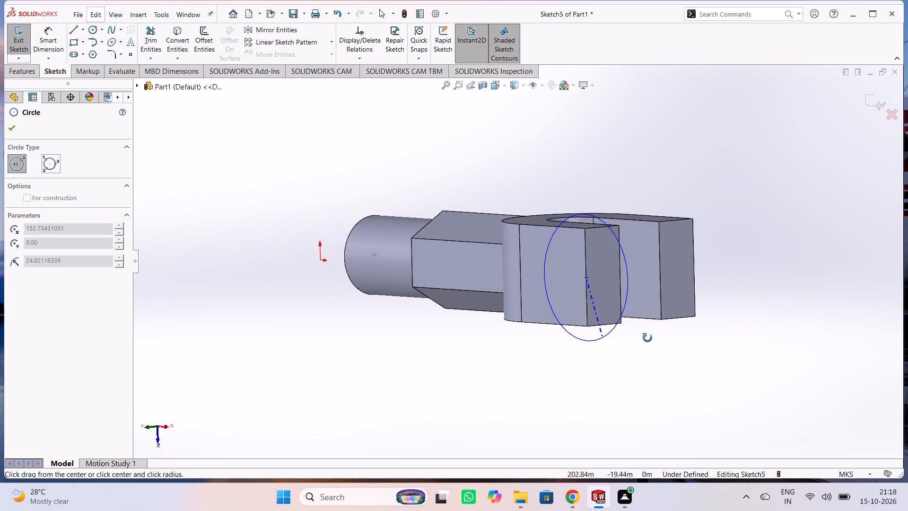
{"action": "middle_click_drag", "start_coordinate": [647, 338], "coordinate": [646, 344]}
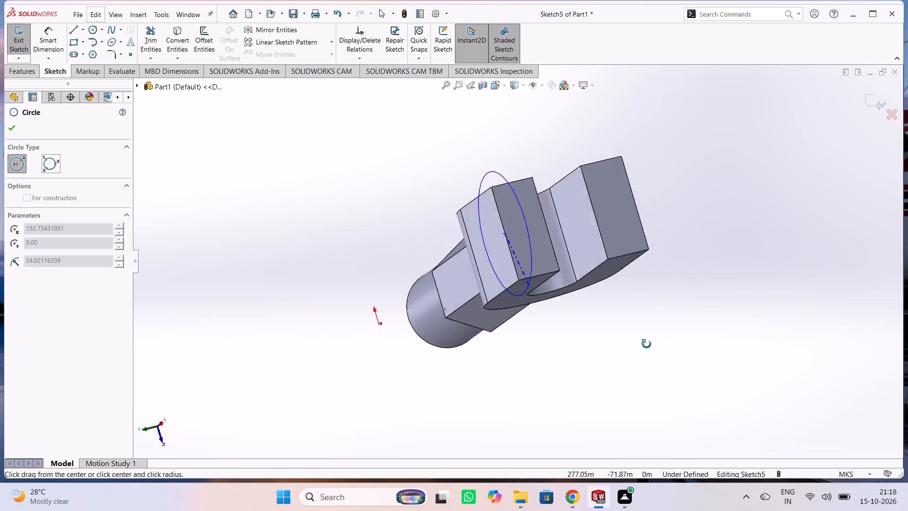
{"action": "middle_click_drag", "start_coordinate": [646, 344], "coordinate": [476, 348]}
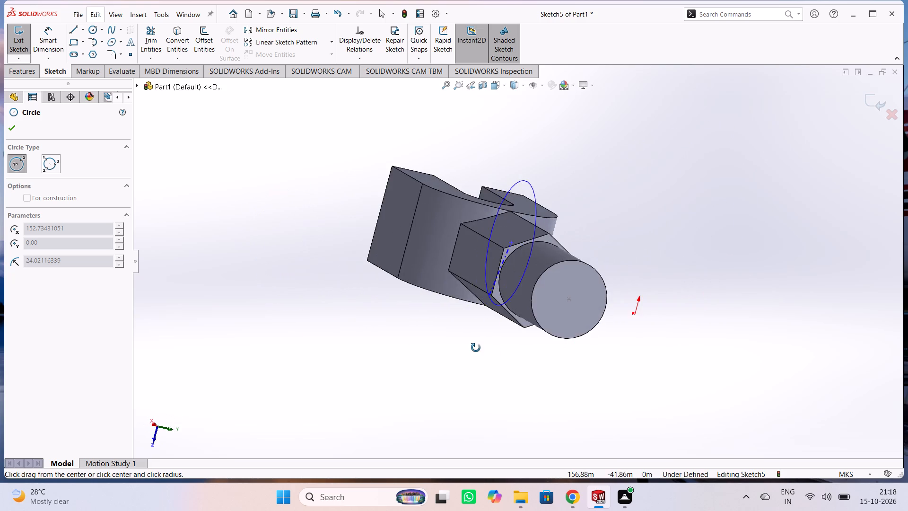
{"action": "middle_click_drag", "start_coordinate": [476, 348], "coordinate": [406, 347]}
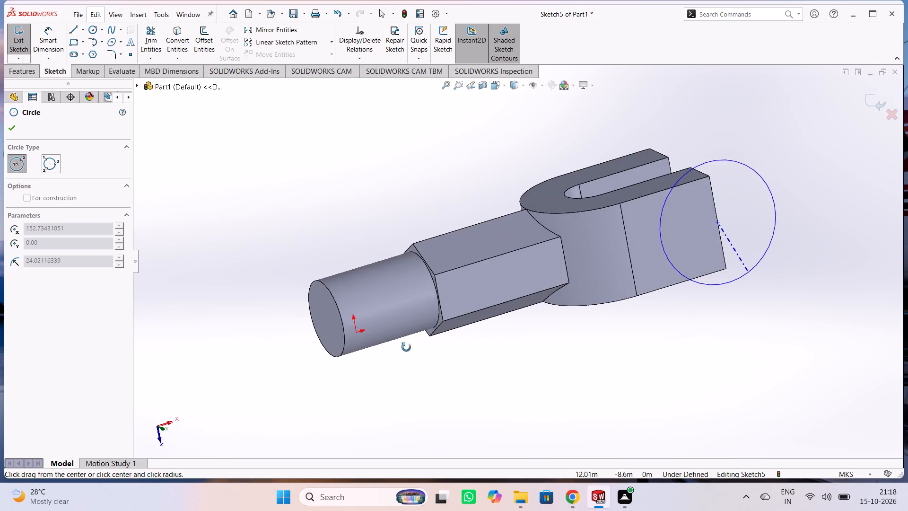
{"action": "middle_click_drag", "start_coordinate": [406, 347], "coordinate": [375, 345]}
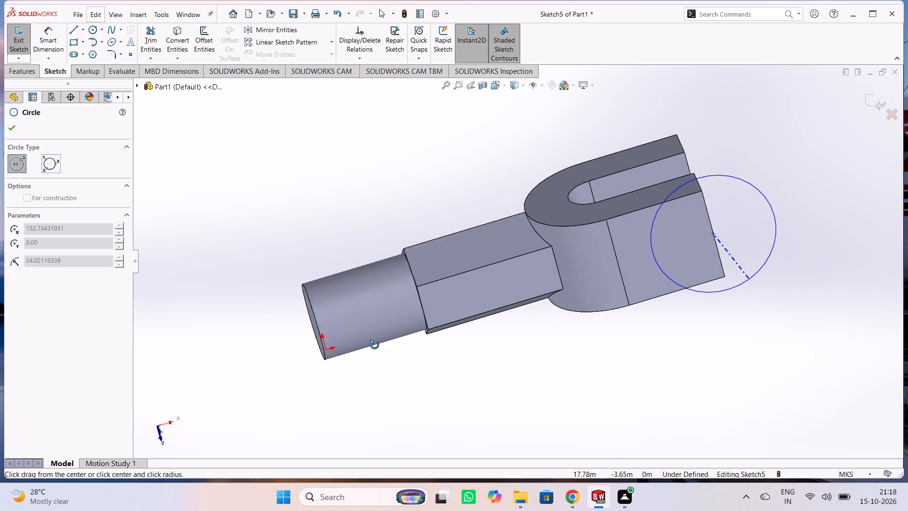
{"action": "middle_click_drag", "start_coordinate": [375, 345], "coordinate": [755, 329]}
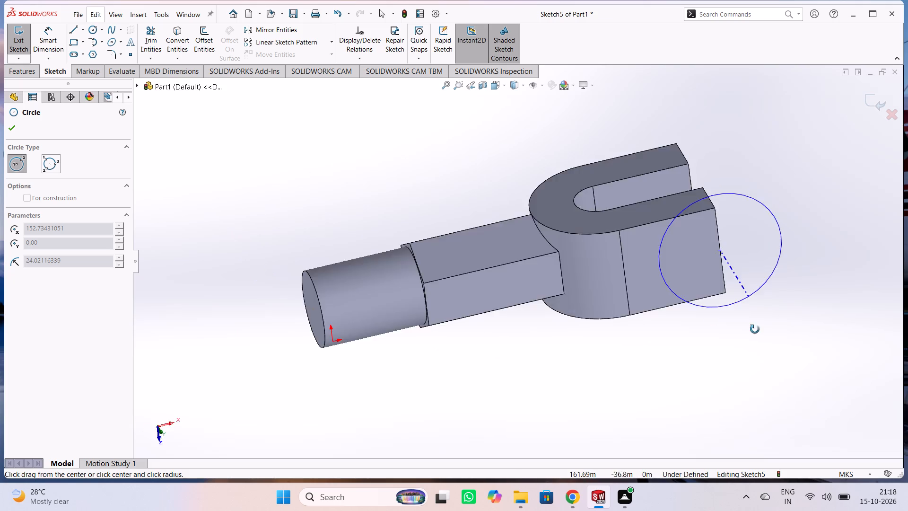
{"action": "middle_click_drag", "start_coordinate": [755, 329], "coordinate": [39, 347]}
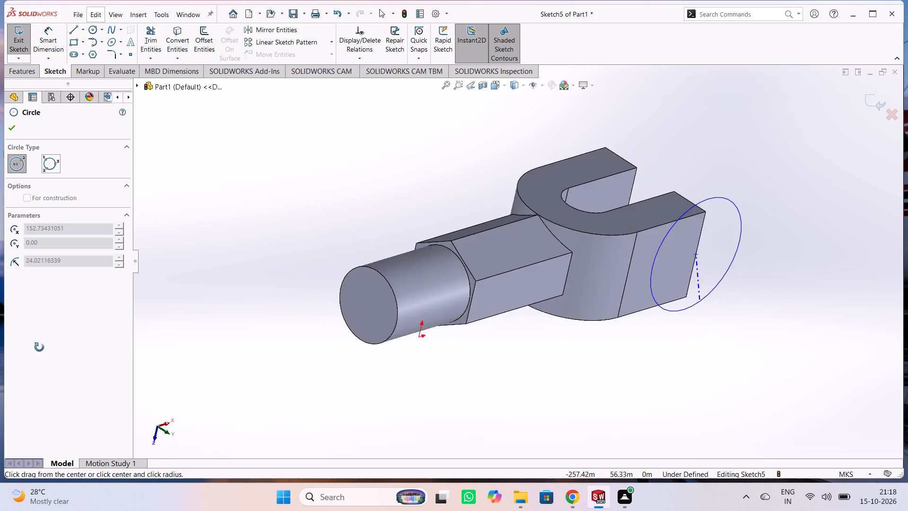
{"action": "middle_click_drag", "start_coordinate": [39, 347], "coordinate": [655, 348]}
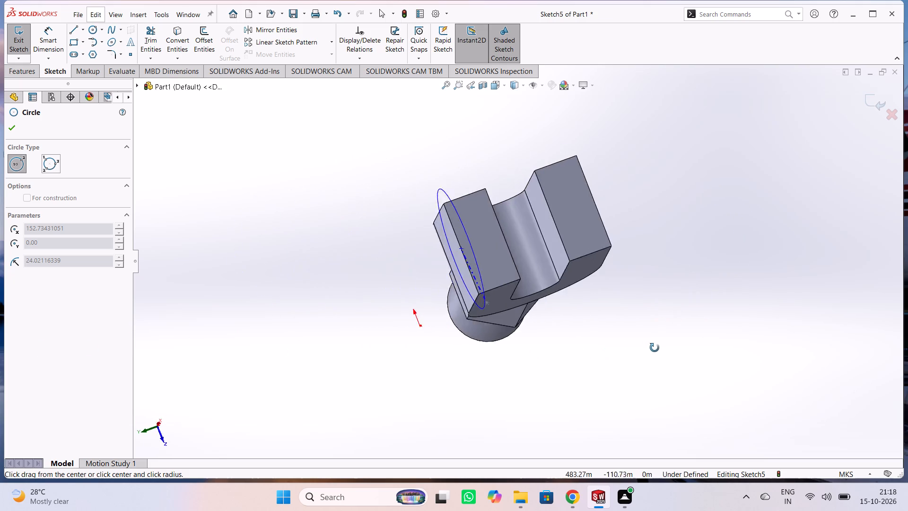
{"action": "middle_click_drag", "start_coordinate": [655, 348], "coordinate": [540, 360]}
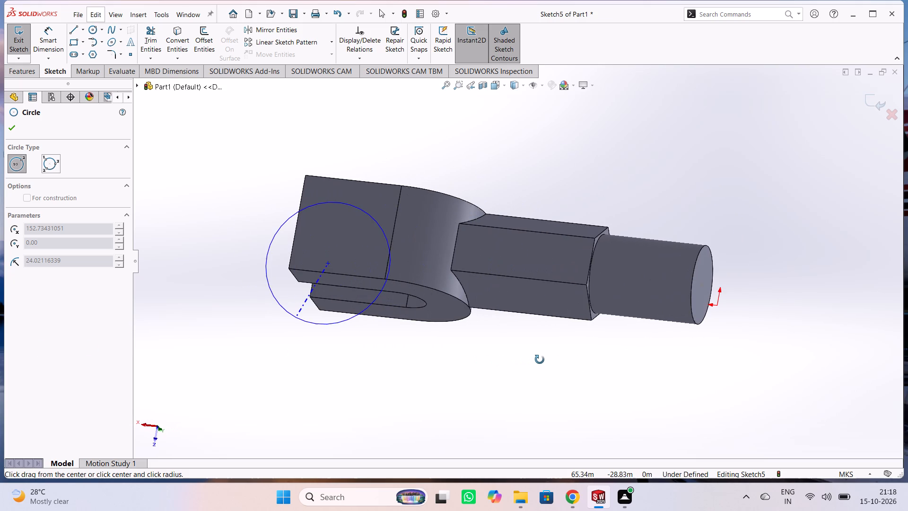
{"action": "middle_click_drag", "start_coordinate": [540, 360], "coordinate": [517, 381]}
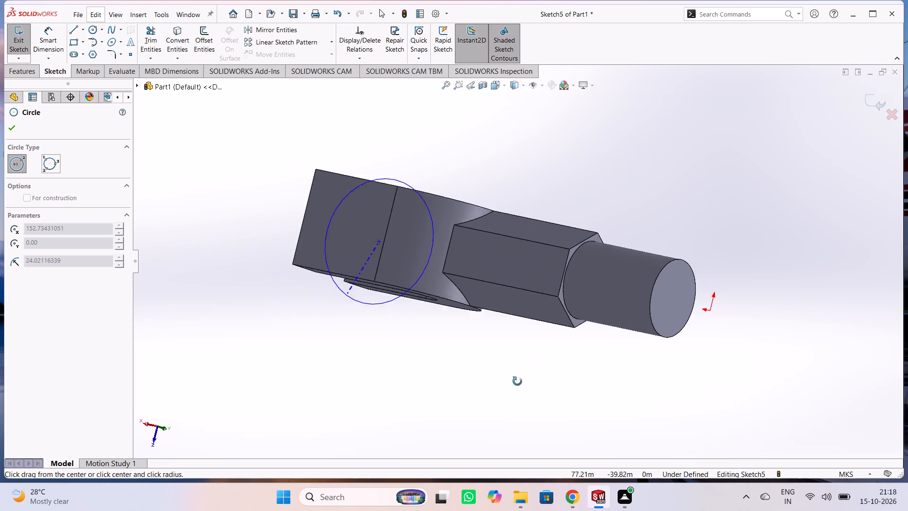
{"action": "middle_click_drag", "start_coordinate": [517, 381], "coordinate": [565, 379]}
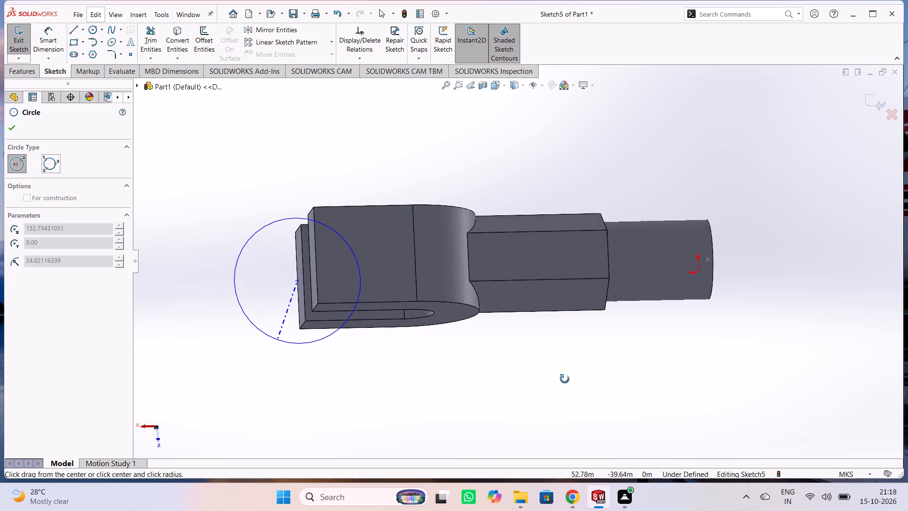
{"action": "middle_click_drag", "start_coordinate": [565, 379], "coordinate": [596, 323]}
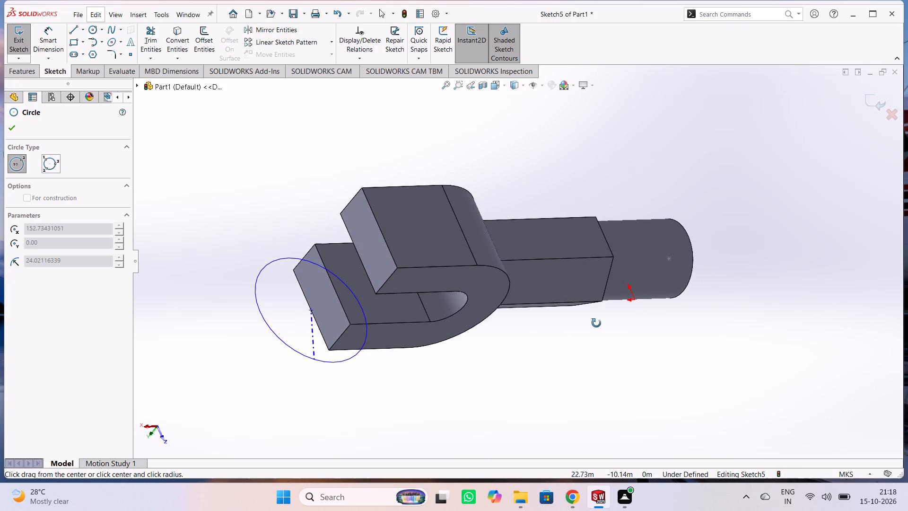
{"action": "middle_click_drag", "start_coordinate": [596, 323], "coordinate": [458, 357]}
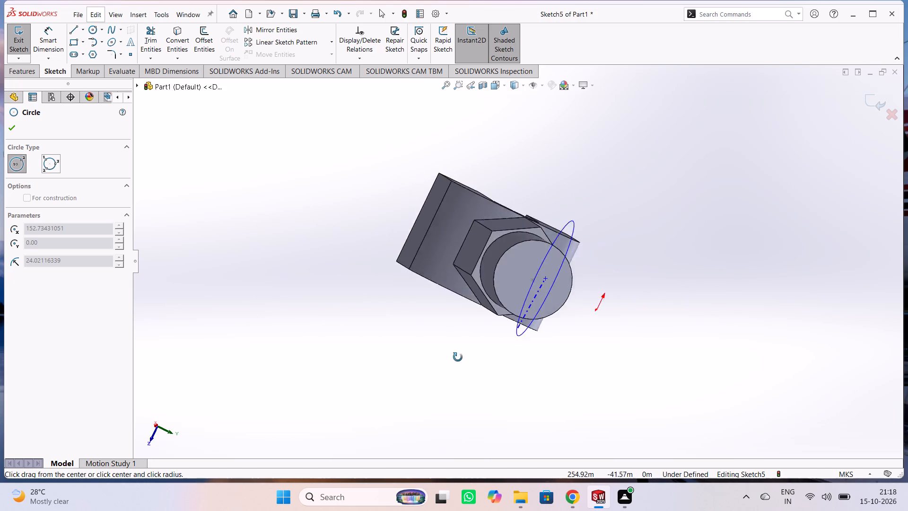
{"action": "middle_click_drag", "start_coordinate": [458, 357], "coordinate": [403, 322]}
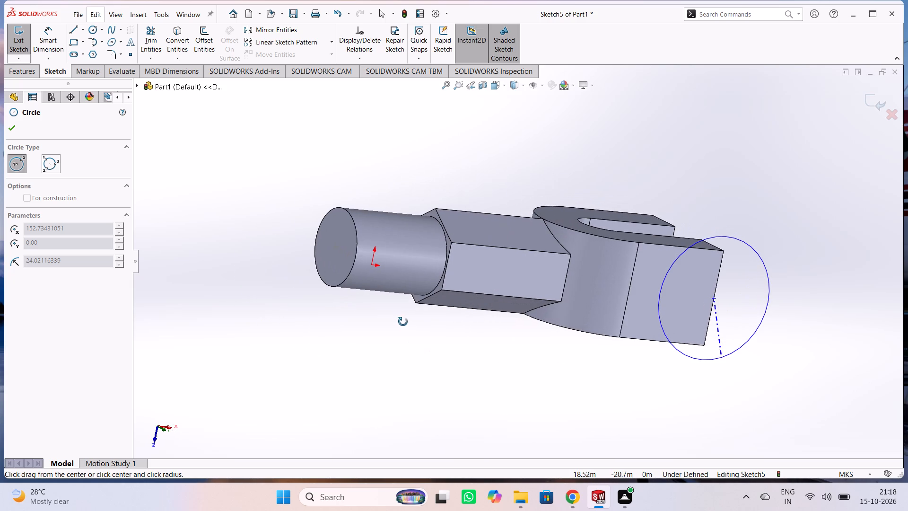
{"action": "middle_click_drag", "start_coordinate": [403, 322], "coordinate": [415, 208]}
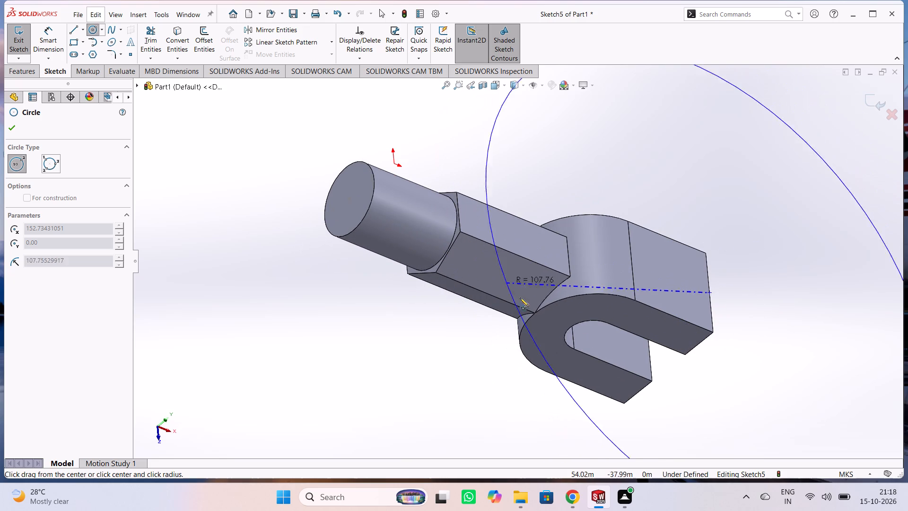
{"action": "left_click", "coordinate": [659, 305]}
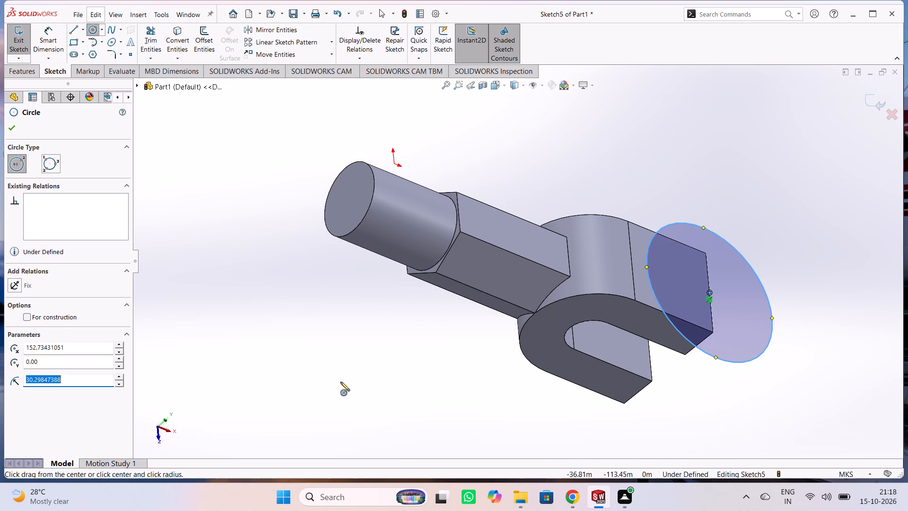
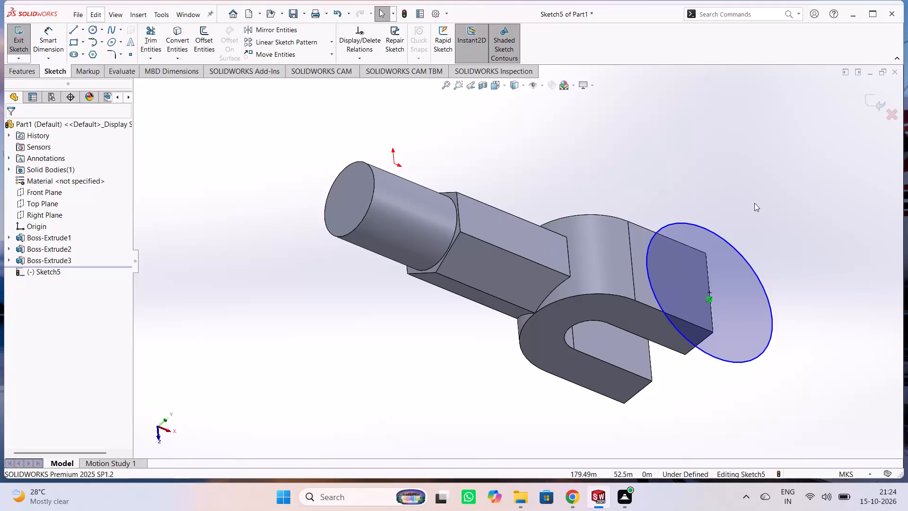
Examine the fork, hexagonal boss and cylinder from several sides to check how the sketched circle sits on the fork arm.
{"action": "middle_click_drag", "start_coordinate": [754, 203], "coordinate": [727, 172]}
{"action": "scroll", "coordinate": [750, 199], "scroll_direction": "up", "scroll_amount": 1}
{"action": "middle_click", "coordinate": [727, 172]}
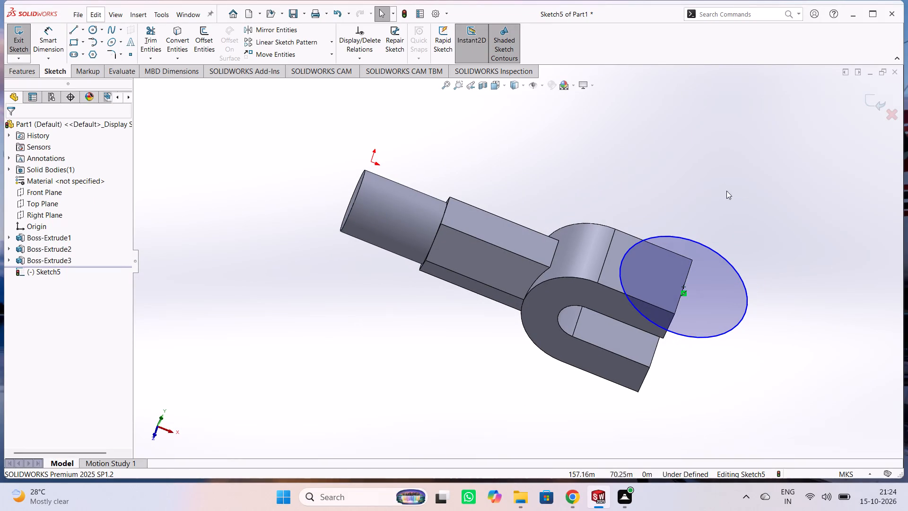
{"action": "middle_click_drag", "start_coordinate": [728, 200], "coordinate": [722, 194]}
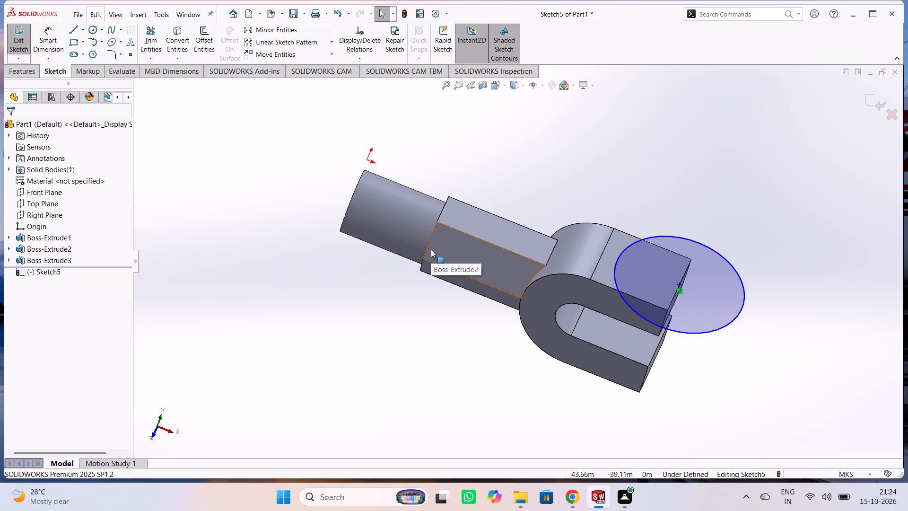
{"action": "middle_click_drag", "start_coordinate": [431, 249], "coordinate": [545, 351]}
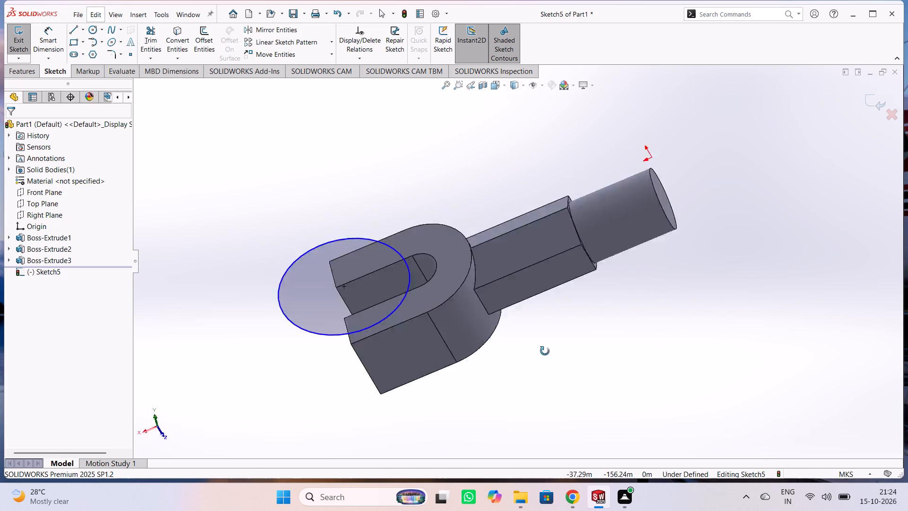
{"action": "middle_click_drag", "start_coordinate": [545, 351], "coordinate": [469, 260]}
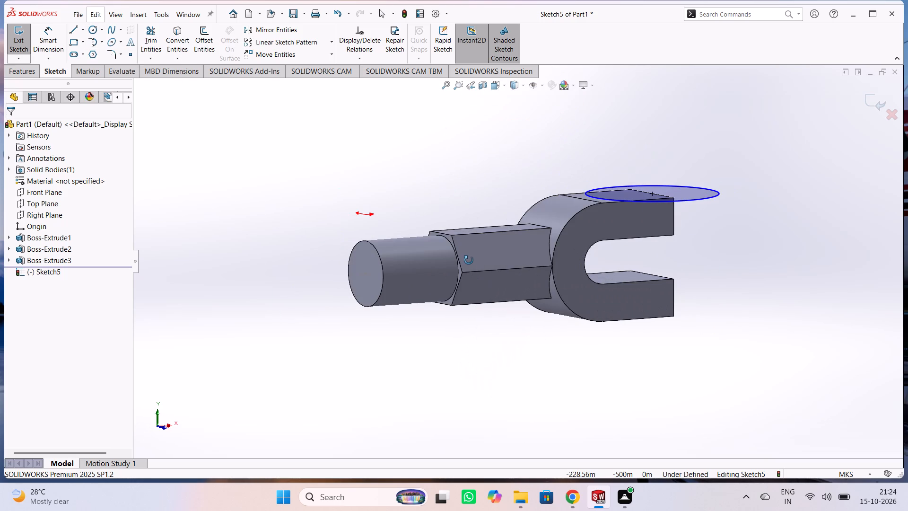
{"action": "middle_click_drag", "start_coordinate": [469, 260], "coordinate": [454, 260]}
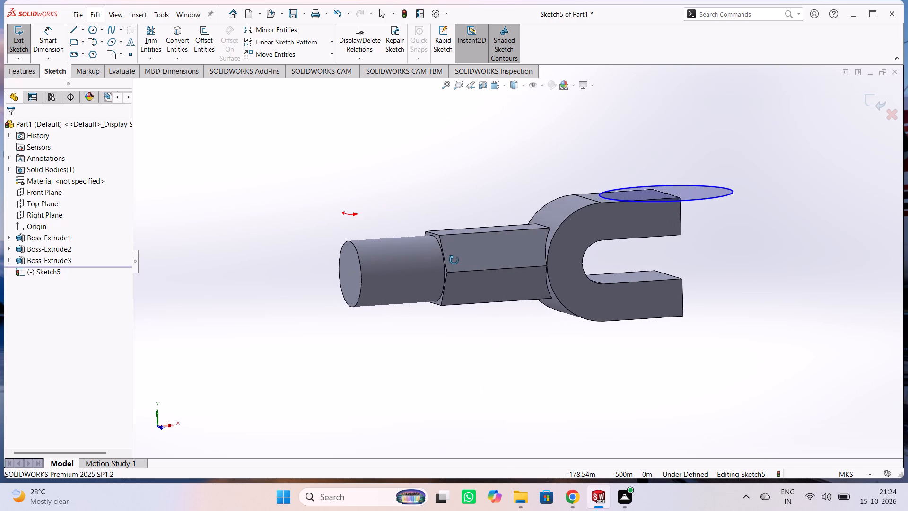
{"action": "middle_click_drag", "start_coordinate": [454, 260], "coordinate": [744, 296]}
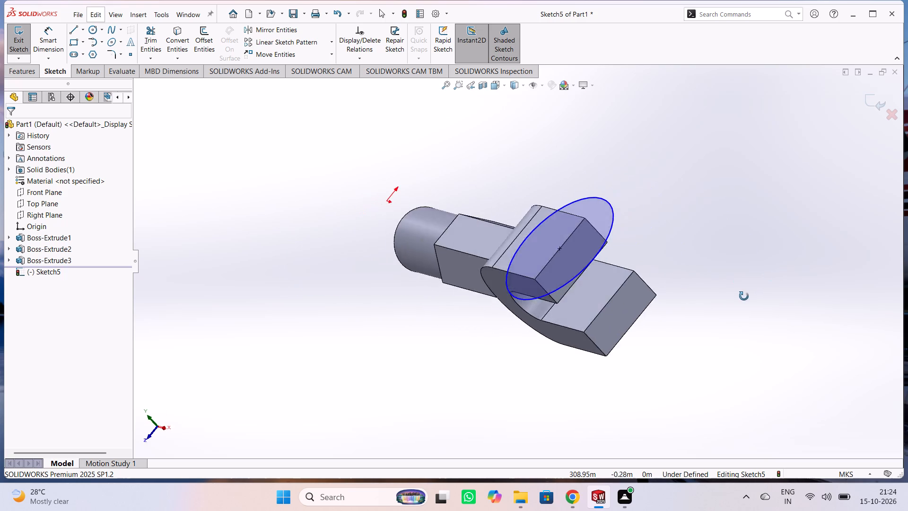
{"action": "middle_click_drag", "start_coordinate": [744, 296], "coordinate": [813, 258]}
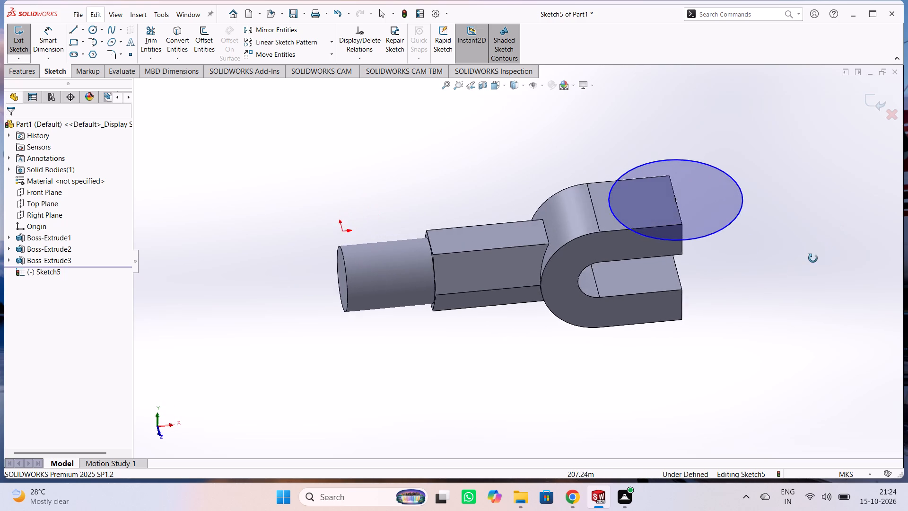
{"action": "middle_click_drag", "start_coordinate": [813, 258], "coordinate": [774, 291]}
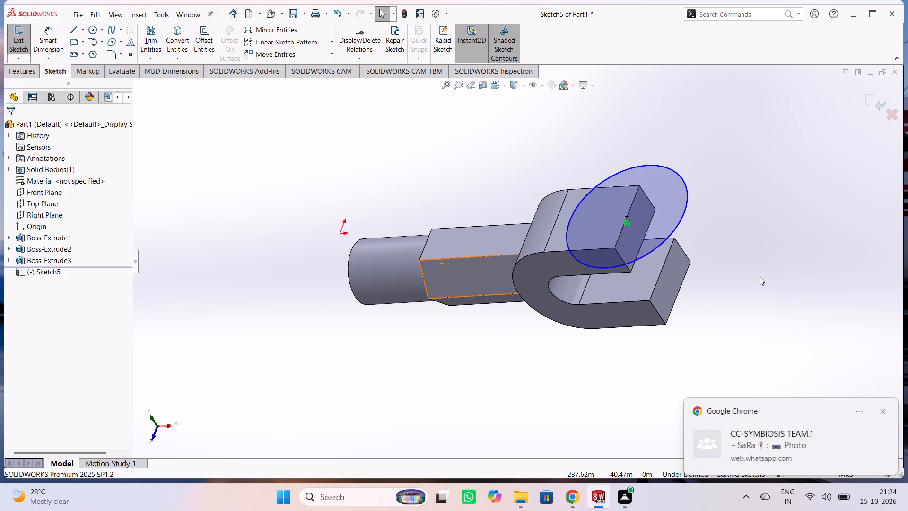
{"action": "middle_click_drag", "start_coordinate": [760, 278], "coordinate": [690, 322]}
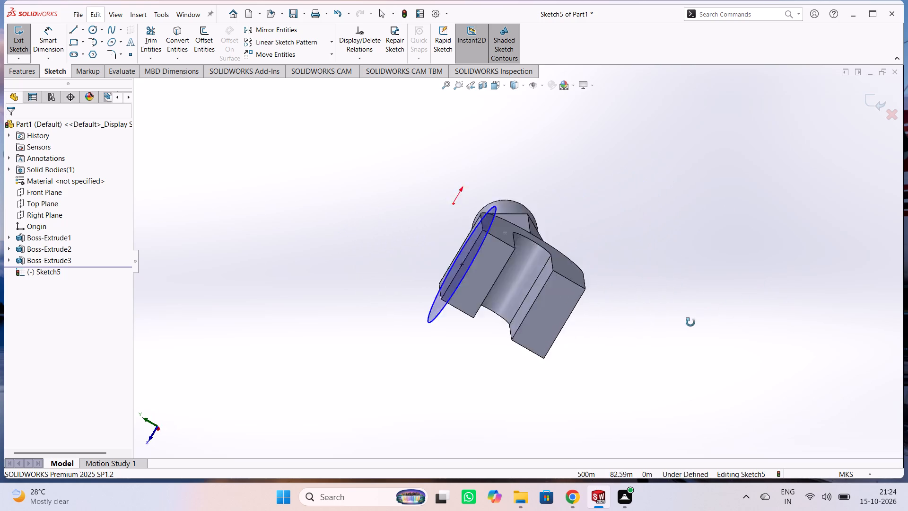
{"action": "middle_click_drag", "start_coordinate": [690, 322], "coordinate": [680, 289]}
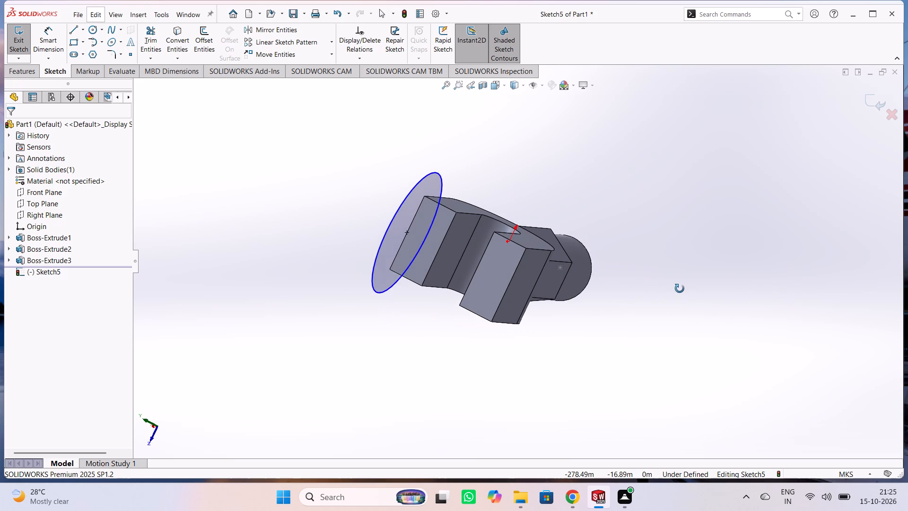
{"action": "middle_click_drag", "start_coordinate": [680, 289], "coordinate": [576, 305]}
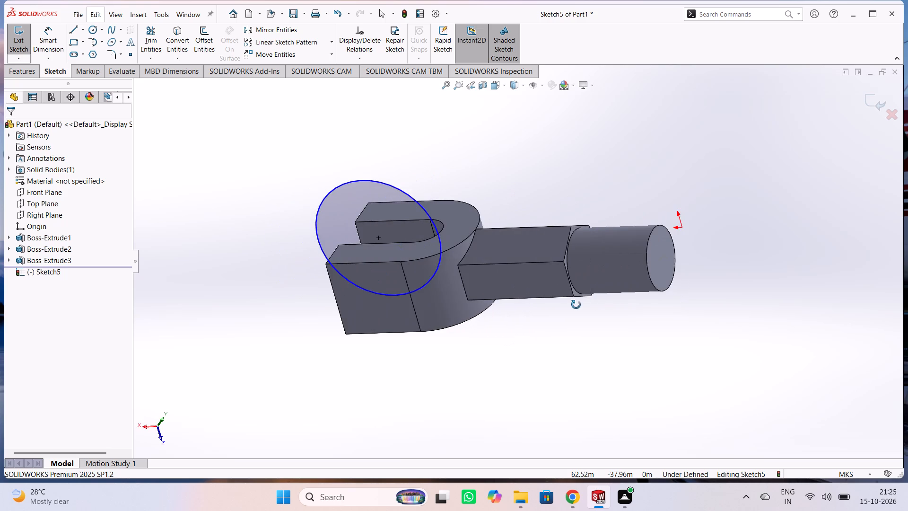
{"action": "middle_click_drag", "start_coordinate": [576, 305], "coordinate": [781, 313]}
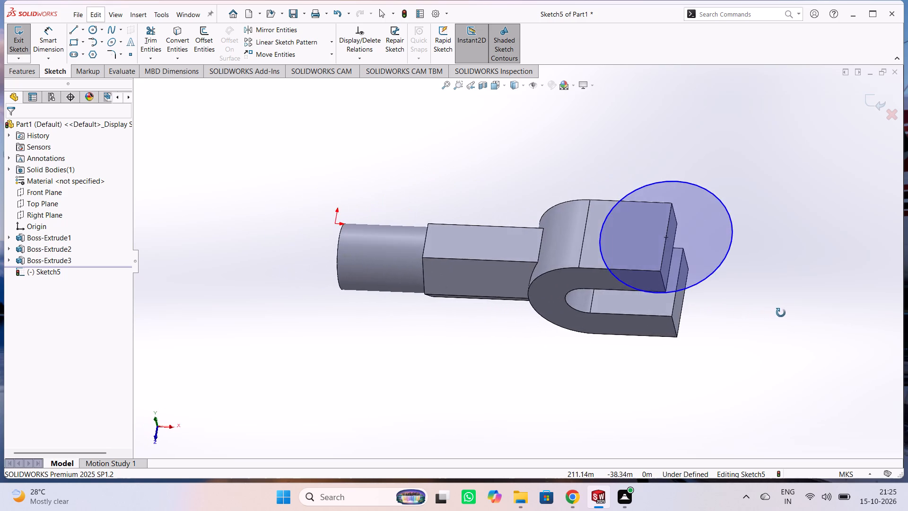
{"action": "middle_click_drag", "start_coordinate": [781, 313], "coordinate": [461, 334]}
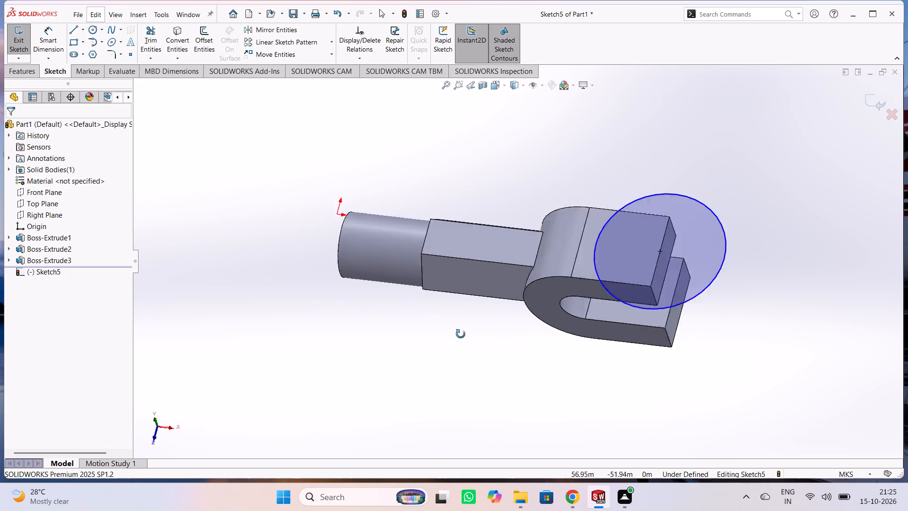
{"action": "middle_click_drag", "start_coordinate": [461, 334], "coordinate": [587, 356]}
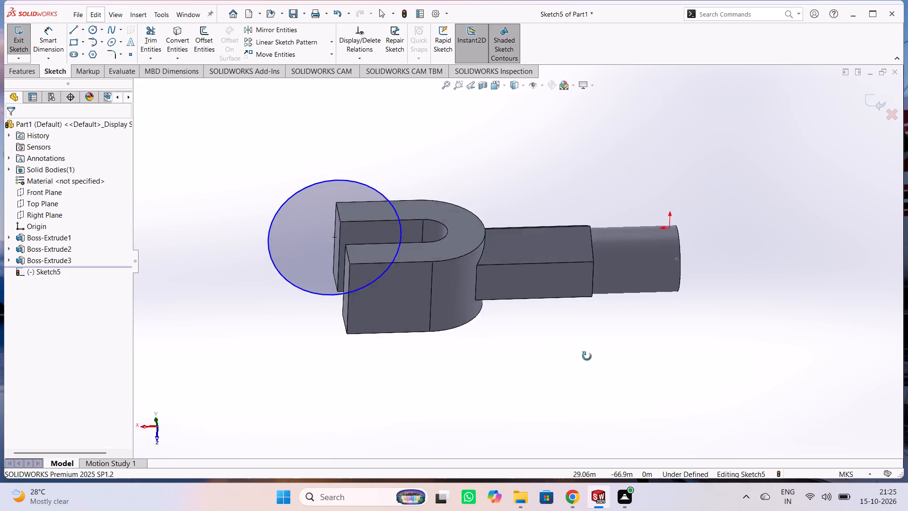
{"action": "middle_click_drag", "start_coordinate": [587, 356], "coordinate": [523, 372]}
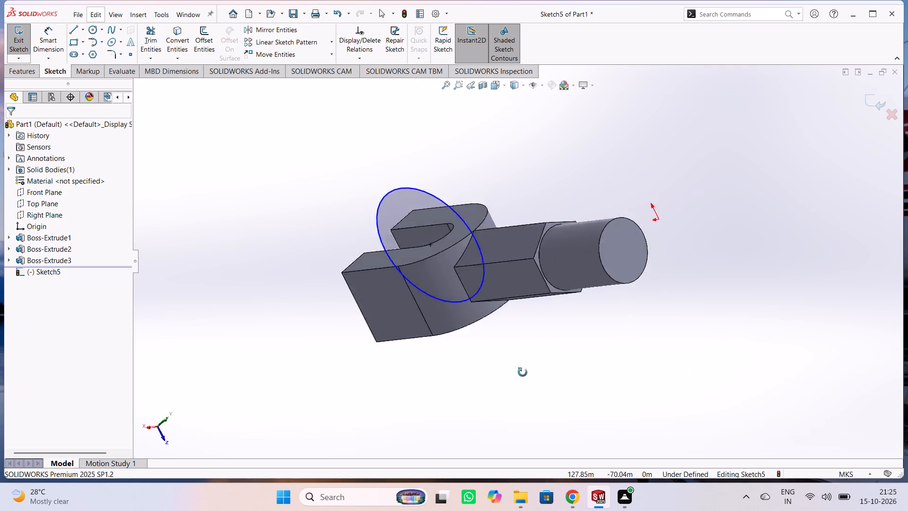
{"action": "middle_click_drag", "start_coordinate": [523, 372], "coordinate": [504, 392]}
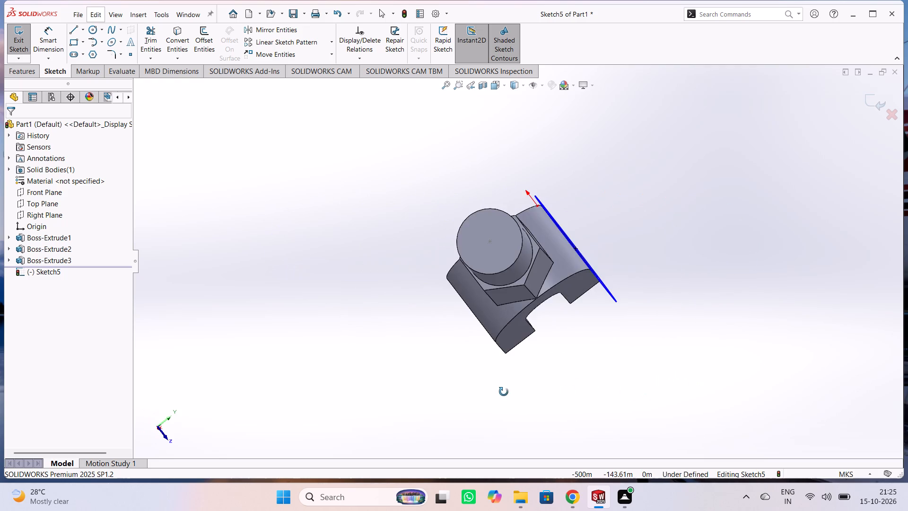
{"action": "middle_click_drag", "start_coordinate": [504, 392], "coordinate": [536, 403]}
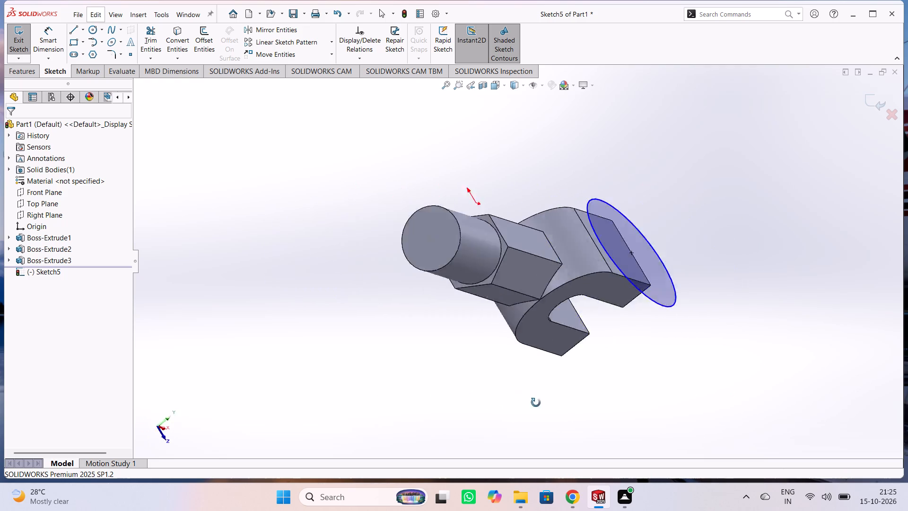
{"action": "middle_click_drag", "start_coordinate": [536, 403], "coordinate": [580, 402]}
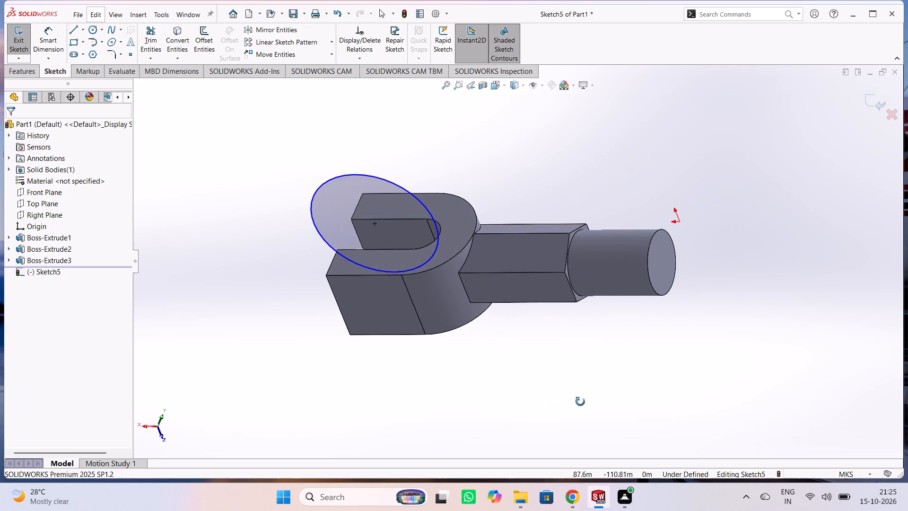
{"action": "middle_click_drag", "start_coordinate": [580, 402], "coordinate": [367, 405]}
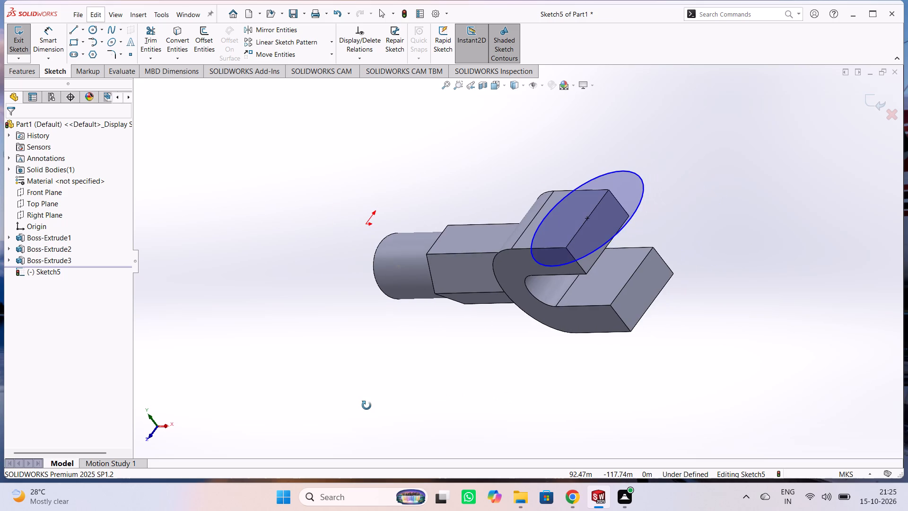
{"action": "middle_click_drag", "start_coordinate": [367, 405], "coordinate": [489, 406]}
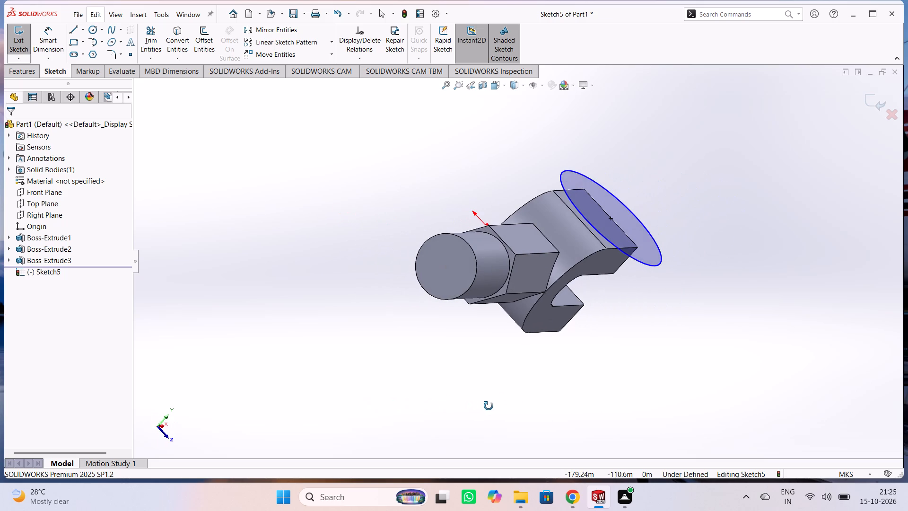
{"action": "middle_click_drag", "start_coordinate": [489, 406], "coordinate": [376, 410]}
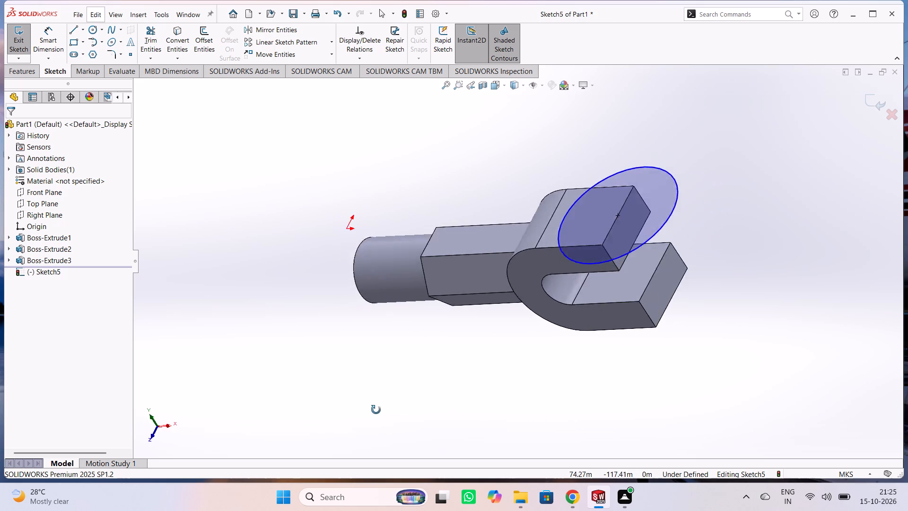
{"action": "middle_click_drag", "start_coordinate": [376, 410], "coordinate": [425, 423]}
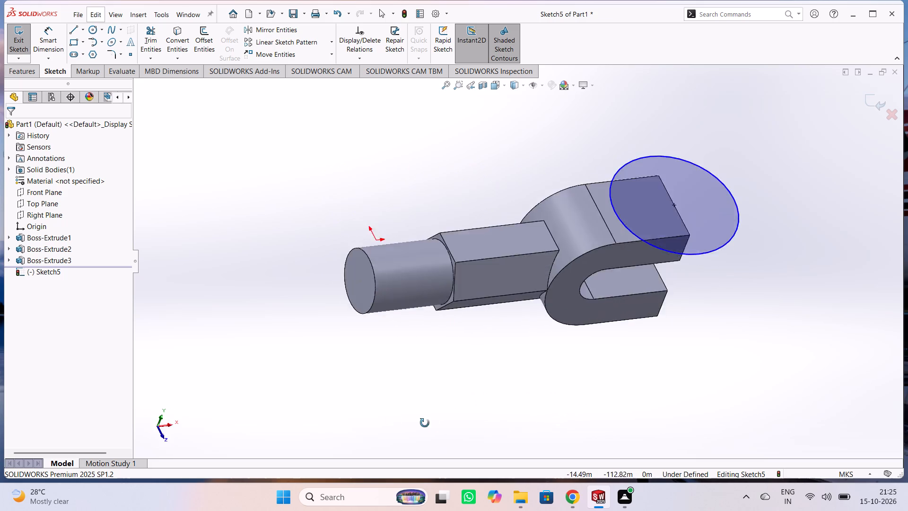
{"action": "middle_click_drag", "start_coordinate": [425, 423], "coordinate": [368, 402]}
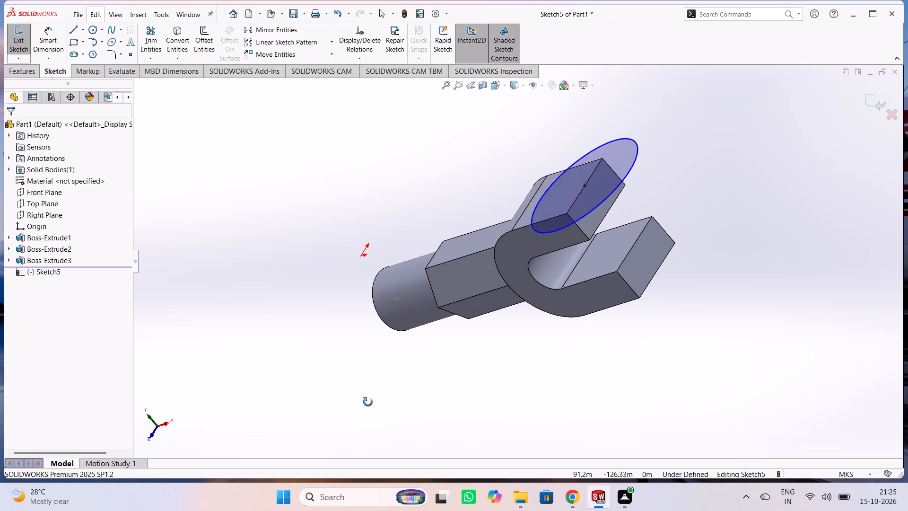
{"action": "middle_click_drag", "start_coordinate": [368, 402], "coordinate": [401, 405]}
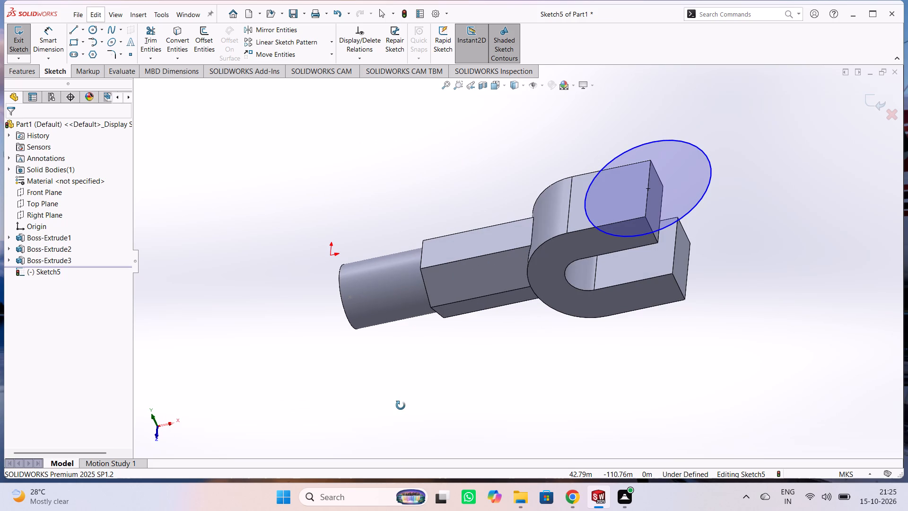
{"action": "middle_click_drag", "start_coordinate": [401, 405], "coordinate": [273, 394]}
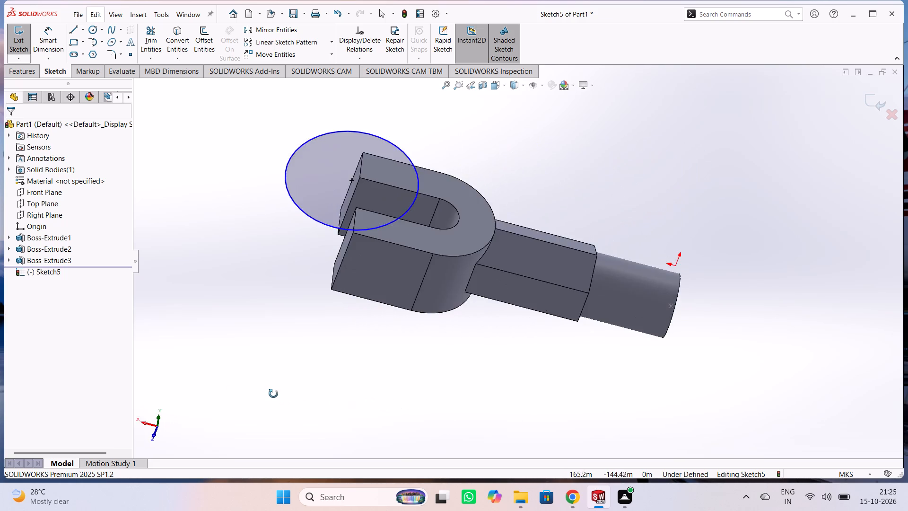
{"action": "middle_click_drag", "start_coordinate": [273, 394], "coordinate": [612, 375]}
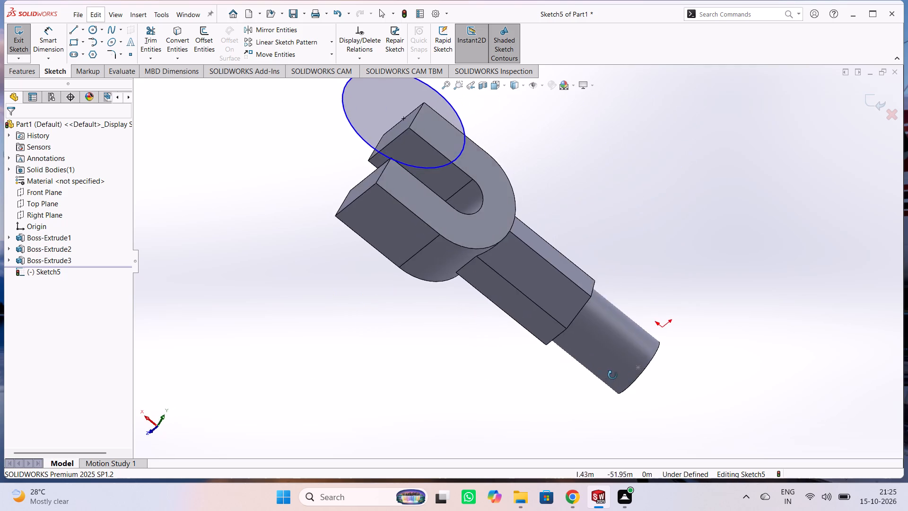
{"action": "middle_click_drag", "start_coordinate": [612, 375], "coordinate": [360, 286]}
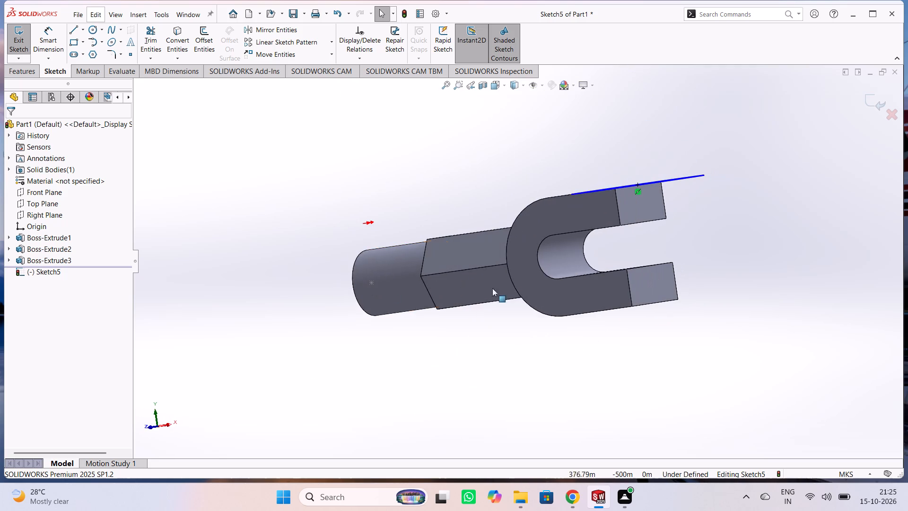
{"action": "middle_click_drag", "start_coordinate": [698, 252], "coordinate": [740, 342]}
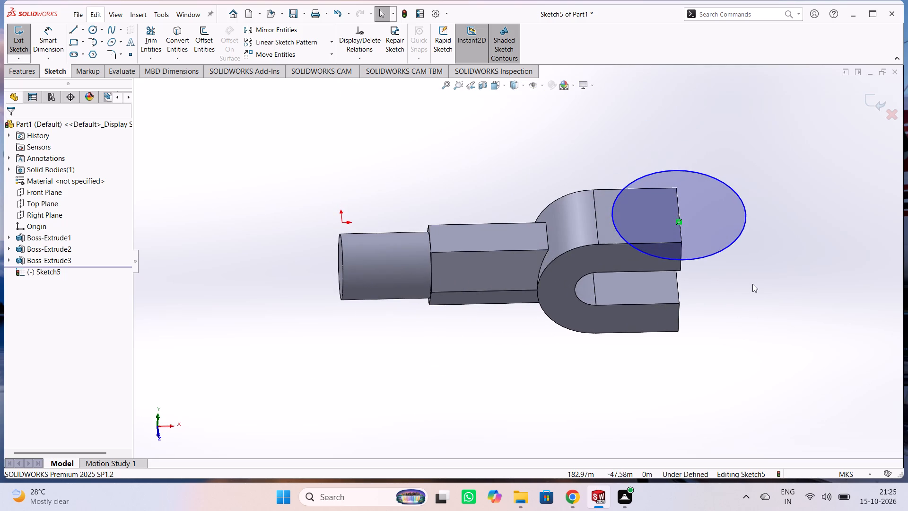
{"action": "middle_click_drag", "start_coordinate": [752, 284], "coordinate": [744, 313]}
{"action": "scroll", "coordinate": [750, 321], "scroll_direction": "up", "scroll_amount": 1}
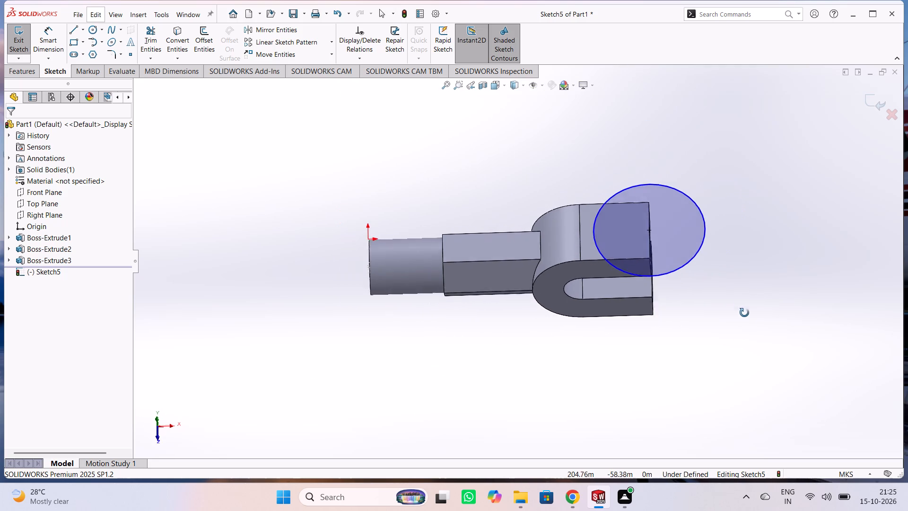
{"action": "middle_click_drag", "start_coordinate": [744, 313], "coordinate": [733, 293]}
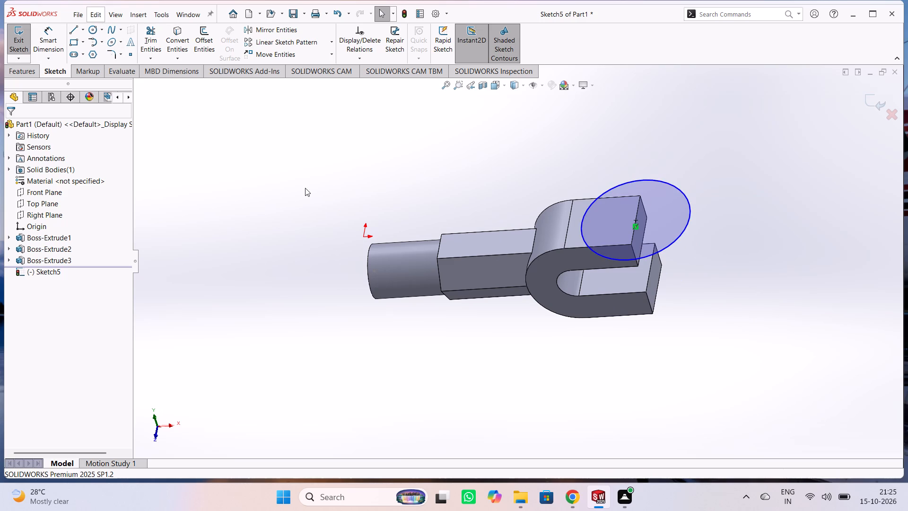
Dimension the circle at the fork arm's free end with a diameter of 60 m.
{"action": "left_click", "coordinate": [43, 29]}
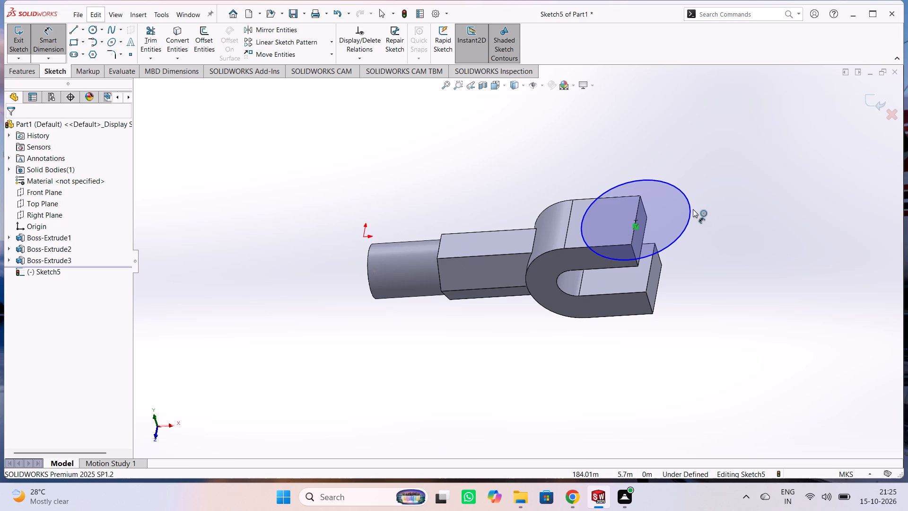
{"action": "left_click", "coordinate": [693, 209]}
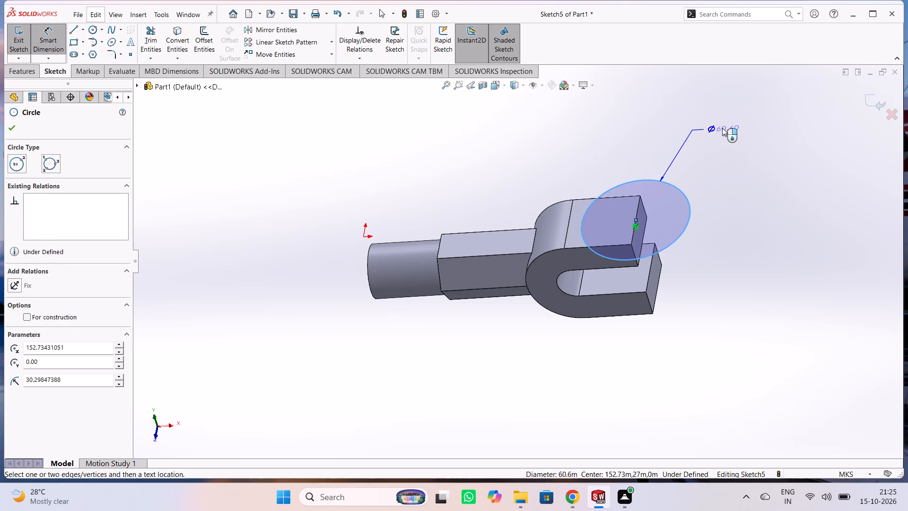
{"action": "left_click", "coordinate": [722, 128]}
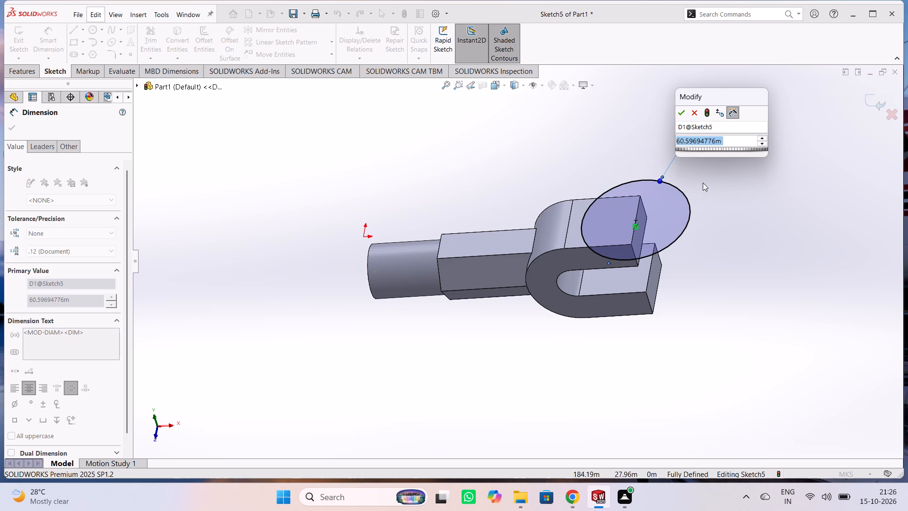
{"action": "key", "text": "6"}
{"action": "key", "text": "0"}
{"action": "key", "text": "Return"}
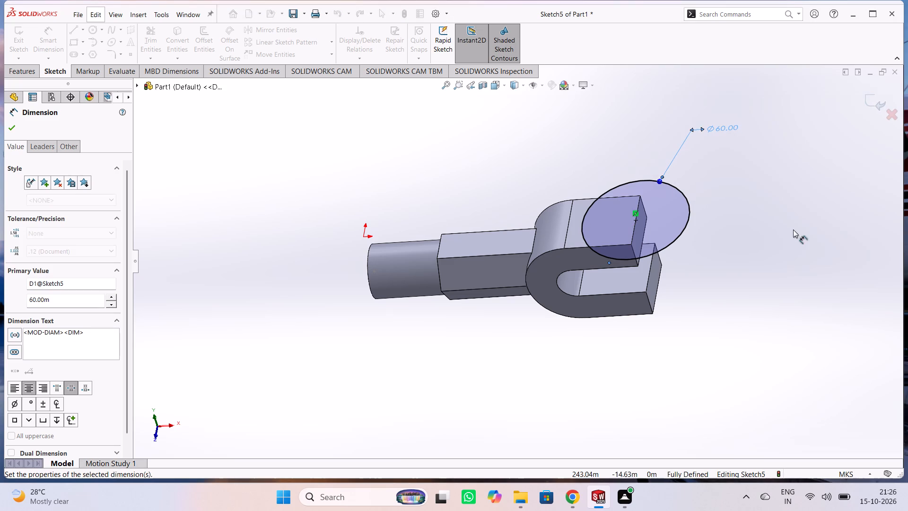
{"action": "left_click", "coordinate": [800, 235]}
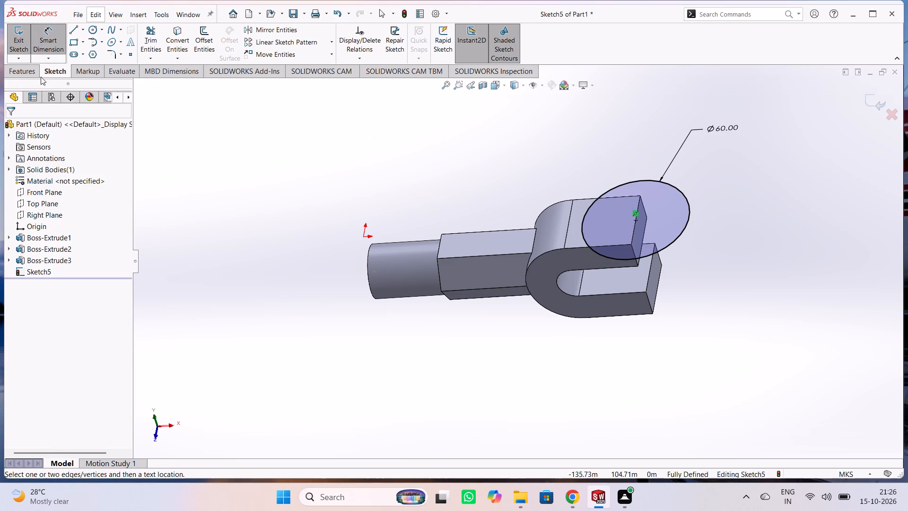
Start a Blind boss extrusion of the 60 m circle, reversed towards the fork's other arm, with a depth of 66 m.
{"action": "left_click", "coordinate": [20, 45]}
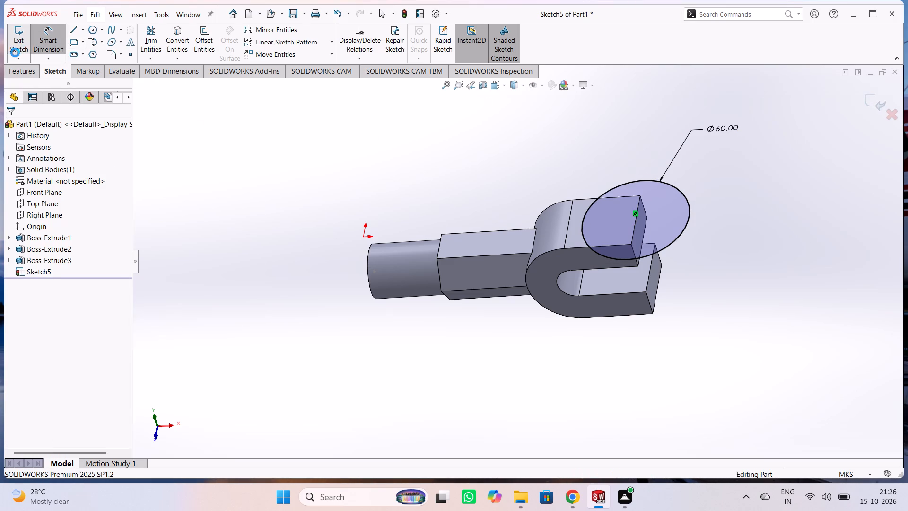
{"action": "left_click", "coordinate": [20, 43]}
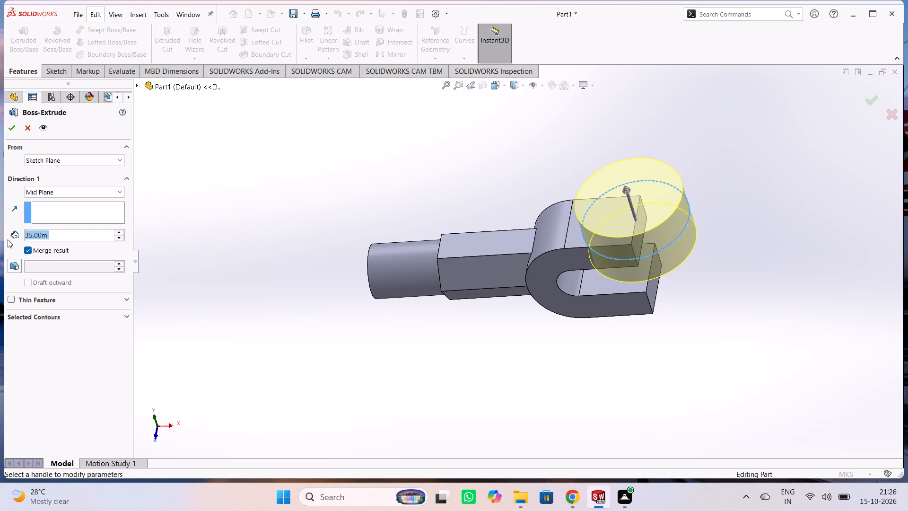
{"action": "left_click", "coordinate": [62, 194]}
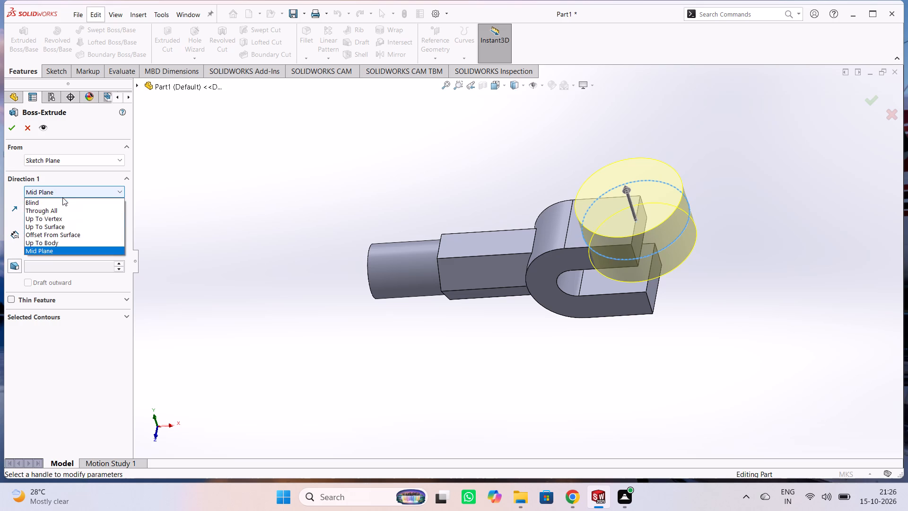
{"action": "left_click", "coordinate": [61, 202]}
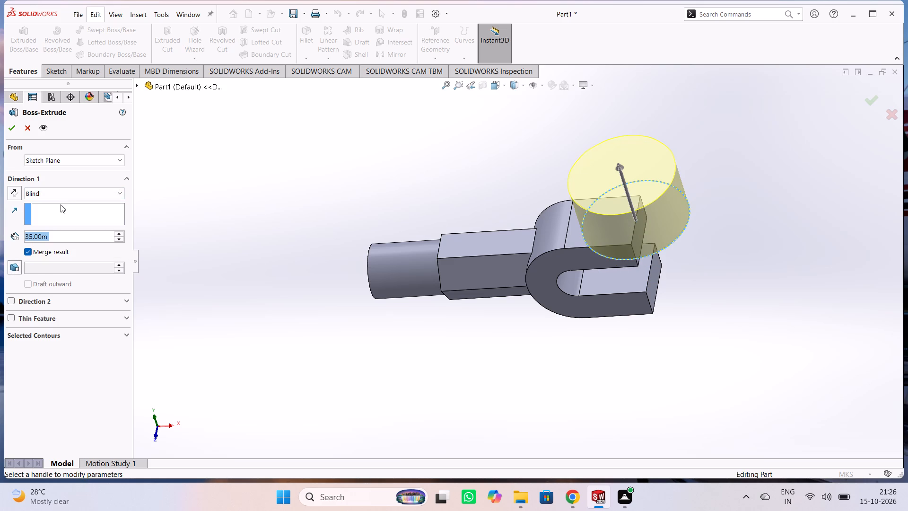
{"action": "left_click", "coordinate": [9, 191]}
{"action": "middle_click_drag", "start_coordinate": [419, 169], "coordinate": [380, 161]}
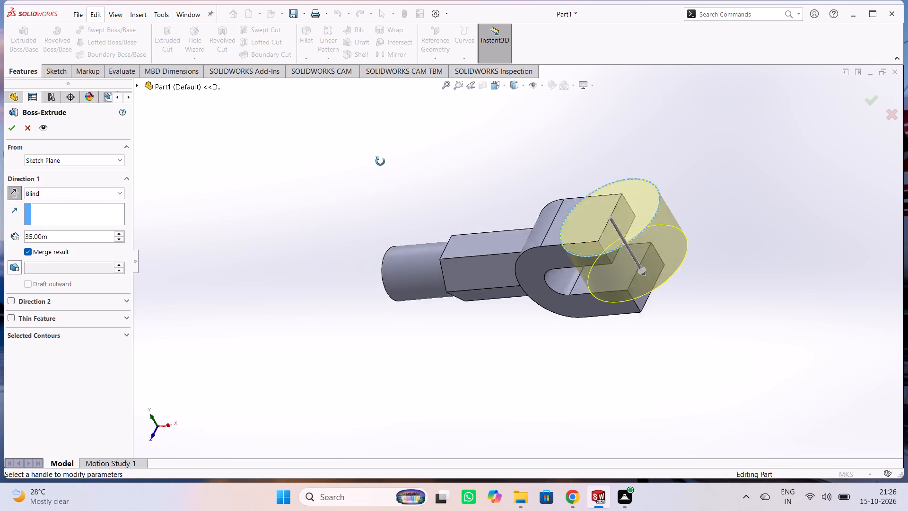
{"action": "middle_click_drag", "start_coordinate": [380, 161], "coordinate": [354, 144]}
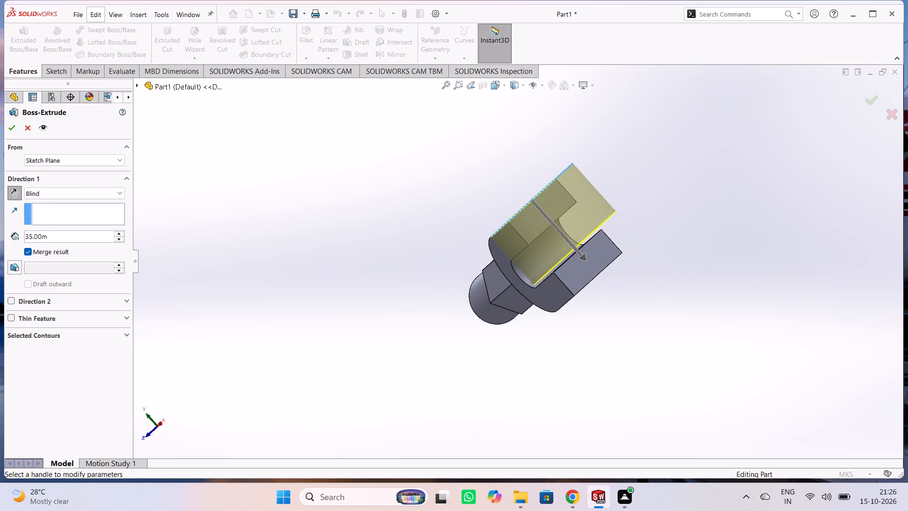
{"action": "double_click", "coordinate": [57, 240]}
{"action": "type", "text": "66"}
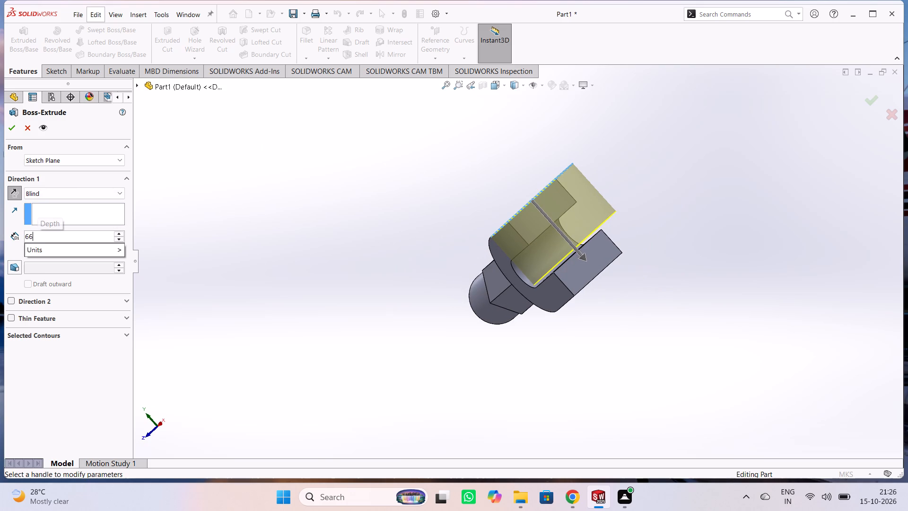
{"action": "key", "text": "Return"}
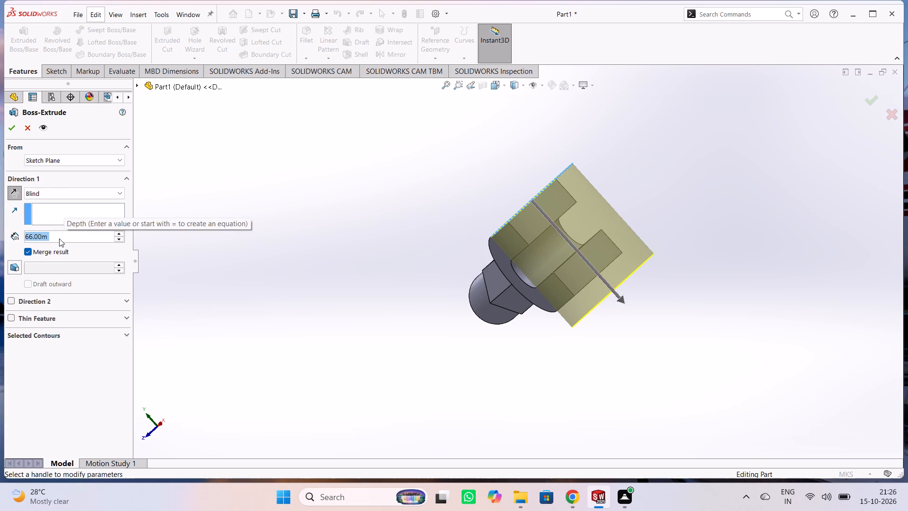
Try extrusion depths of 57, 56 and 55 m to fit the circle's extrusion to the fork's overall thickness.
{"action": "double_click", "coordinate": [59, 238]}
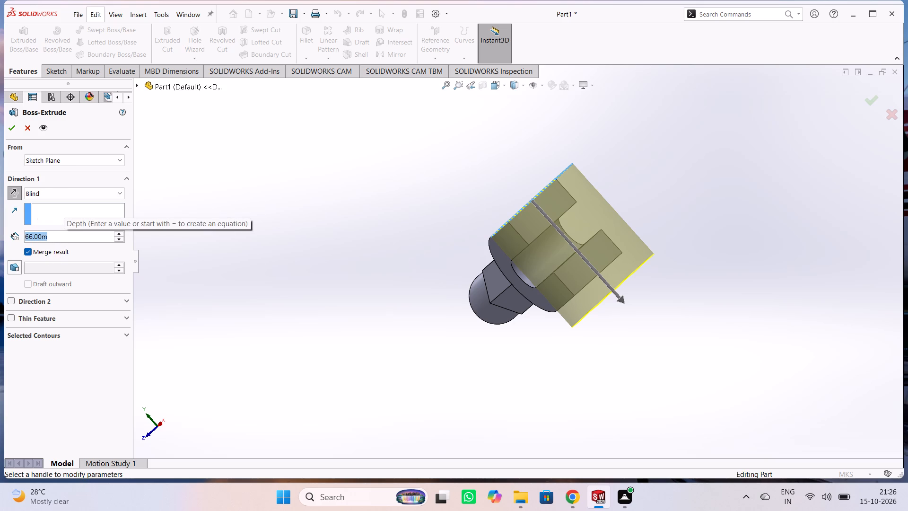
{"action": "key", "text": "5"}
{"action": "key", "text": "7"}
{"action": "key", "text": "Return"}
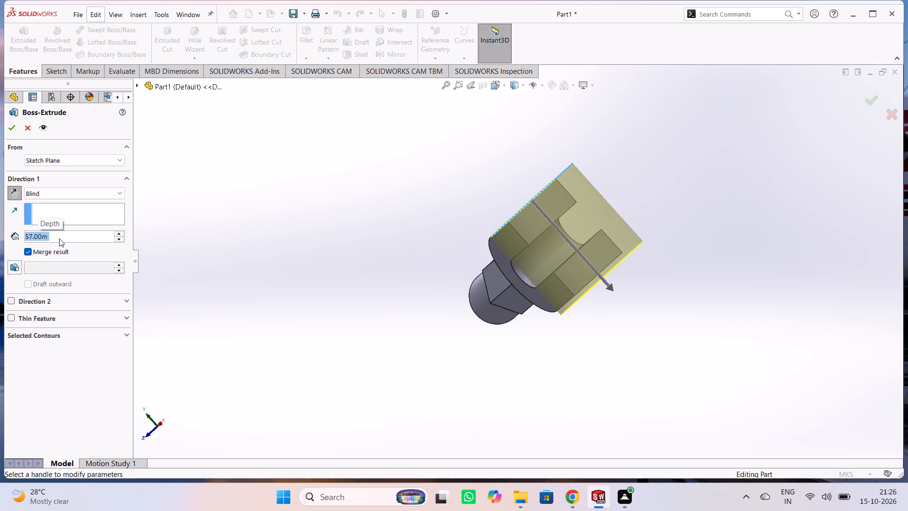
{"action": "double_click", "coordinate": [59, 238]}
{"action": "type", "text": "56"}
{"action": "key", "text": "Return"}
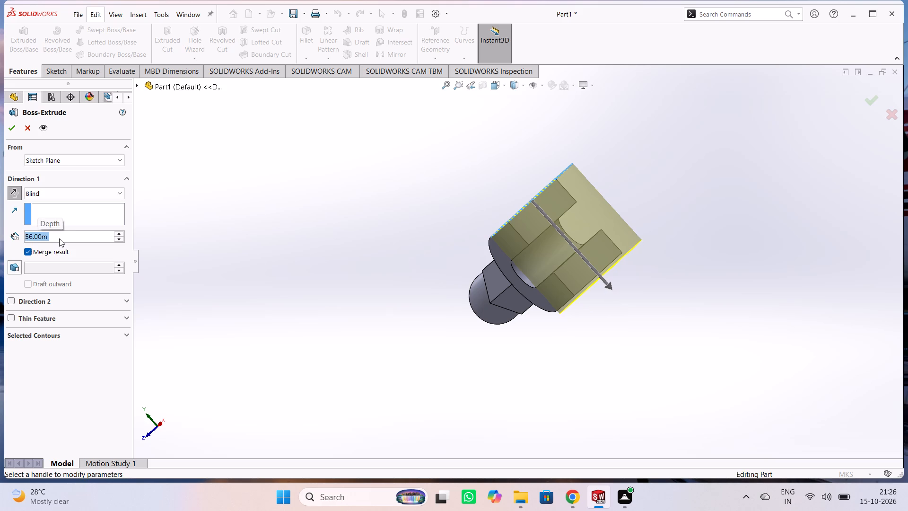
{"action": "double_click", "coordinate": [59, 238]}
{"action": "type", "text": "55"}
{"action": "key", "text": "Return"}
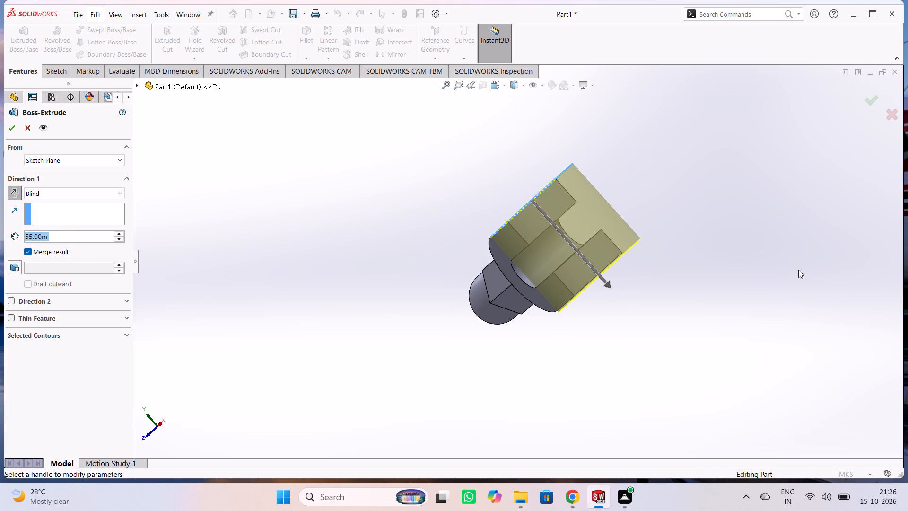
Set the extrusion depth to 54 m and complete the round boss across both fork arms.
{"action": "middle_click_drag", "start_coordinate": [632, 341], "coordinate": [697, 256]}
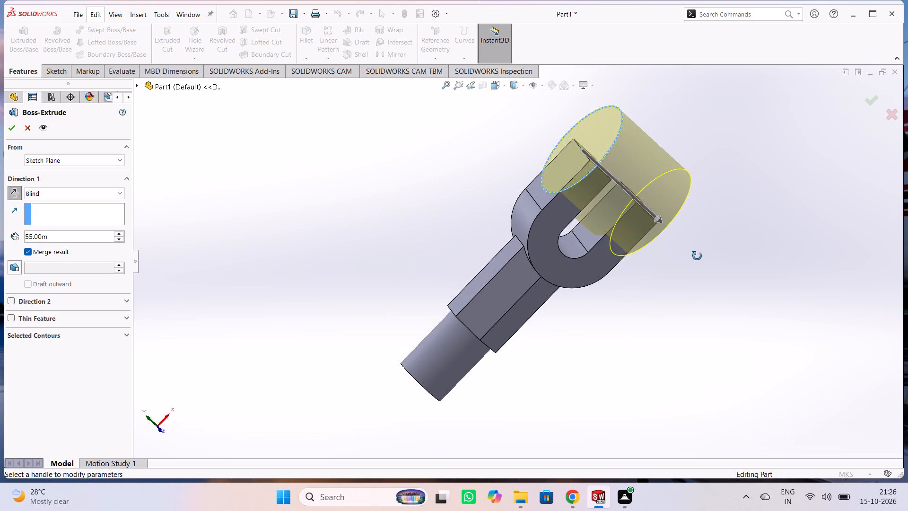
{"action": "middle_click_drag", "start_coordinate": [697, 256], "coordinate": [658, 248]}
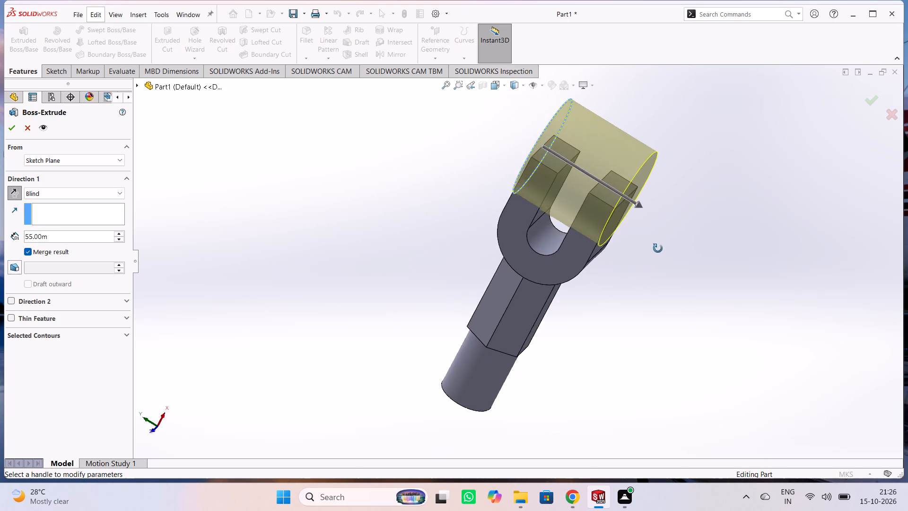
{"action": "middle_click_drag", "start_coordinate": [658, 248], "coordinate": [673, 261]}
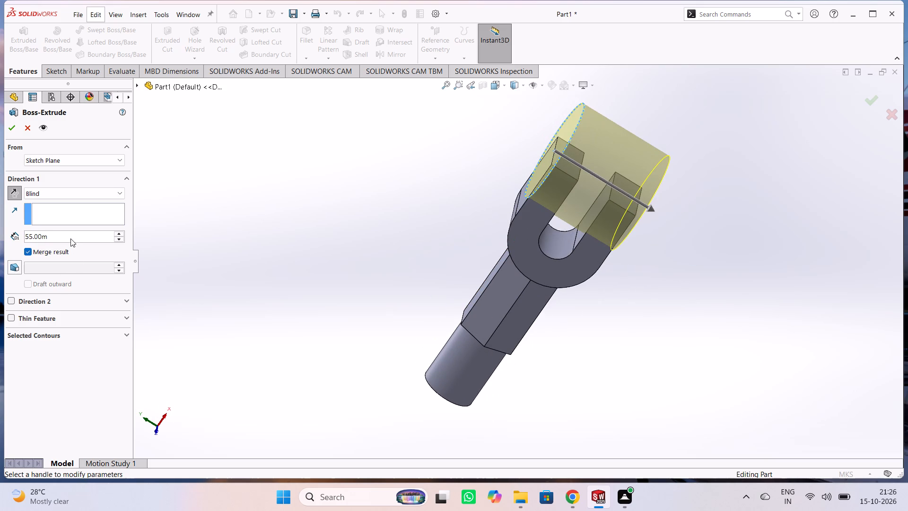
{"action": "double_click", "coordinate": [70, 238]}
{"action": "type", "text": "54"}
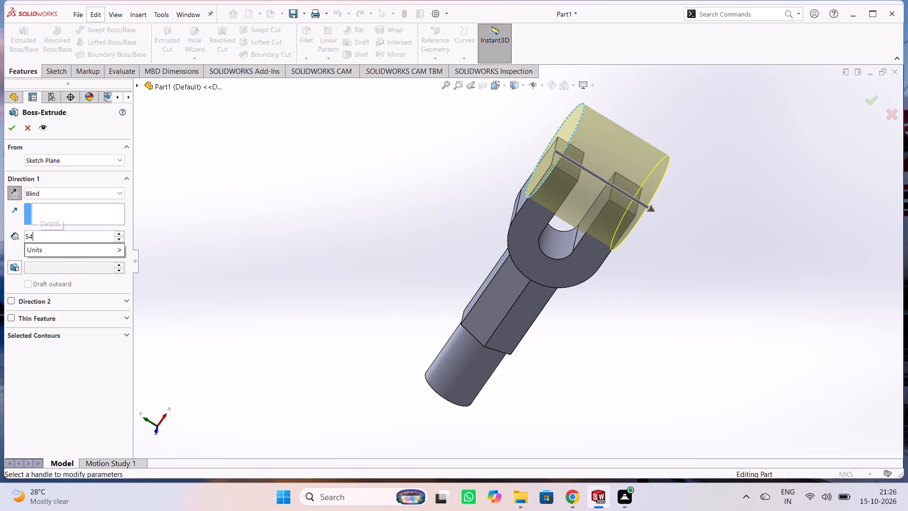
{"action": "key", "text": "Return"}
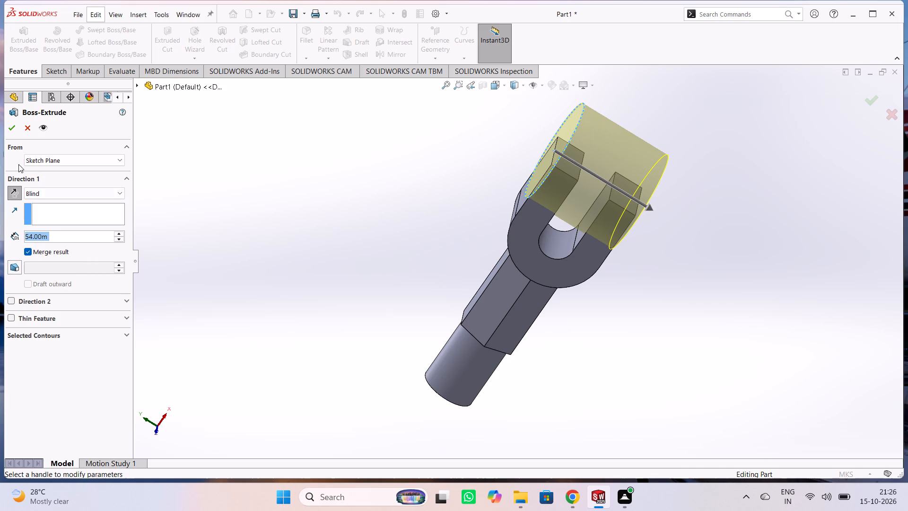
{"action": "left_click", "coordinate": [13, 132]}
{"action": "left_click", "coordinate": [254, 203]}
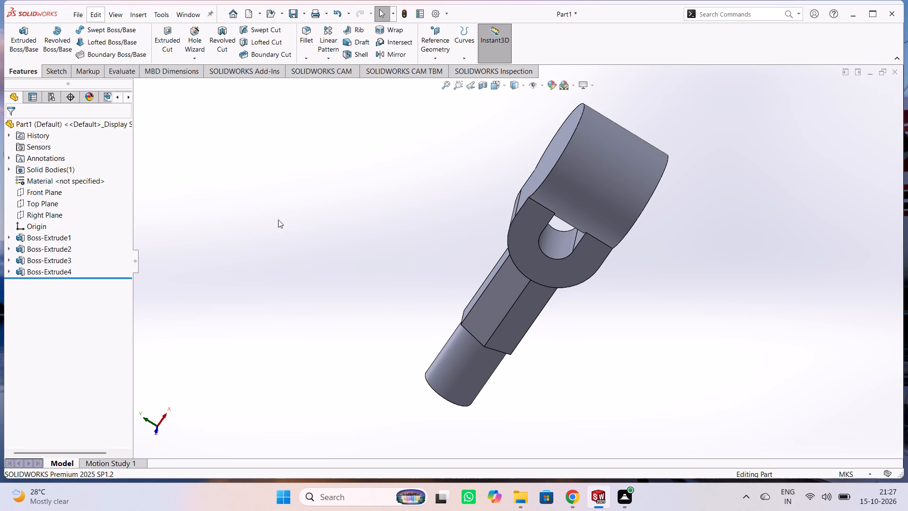
Examine the extruded round boss from several sides to check how it fills the slot between the fork arms.
{"action": "middle_click_drag", "start_coordinate": [379, 223], "coordinate": [433, 190]}
{"action": "middle_click", "coordinate": [433, 190]}
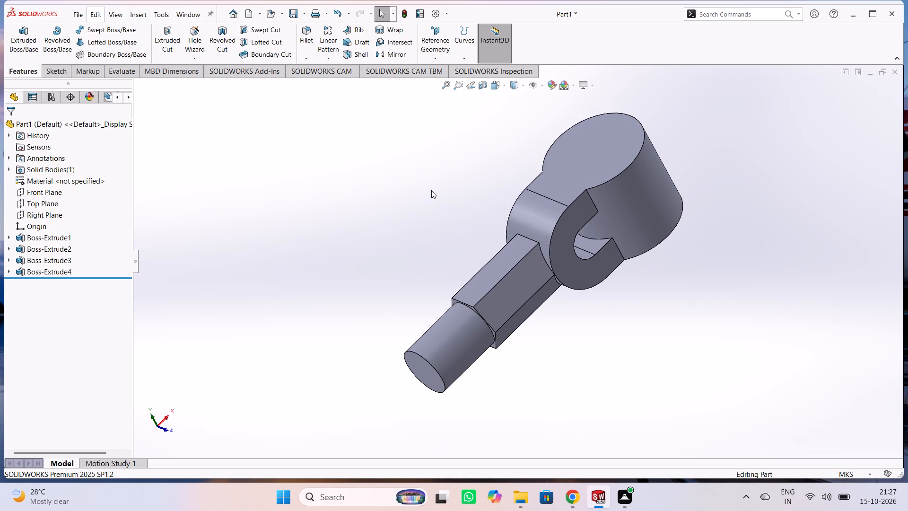
{"action": "middle_click_drag", "start_coordinate": [378, 294], "coordinate": [357, 223]}
{"action": "middle_click", "coordinate": [358, 222]}
{"action": "middle_click_drag", "start_coordinate": [349, 233], "coordinate": [343, 242]}
{"action": "middle_click_drag", "start_coordinate": [342, 243], "coordinate": [317, 277]}
{"action": "middle_click", "coordinate": [317, 279]}
{"action": "middle_click", "coordinate": [314, 282]}
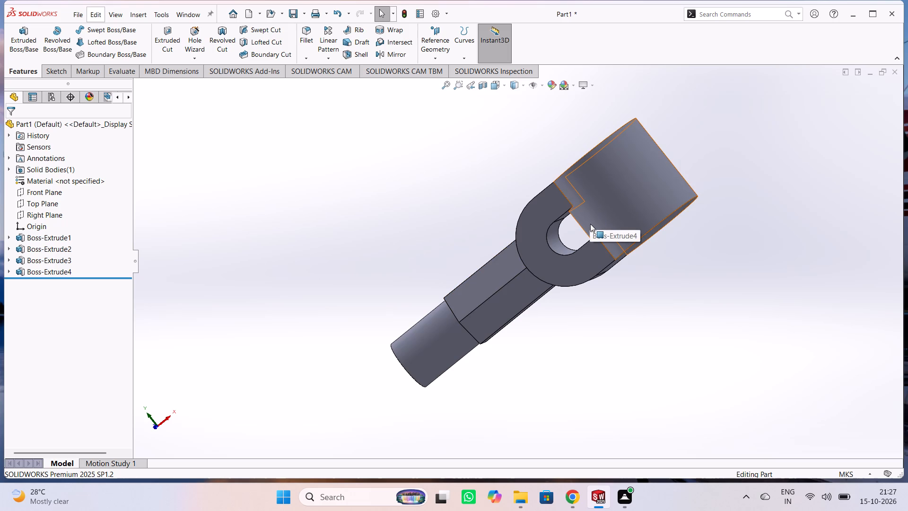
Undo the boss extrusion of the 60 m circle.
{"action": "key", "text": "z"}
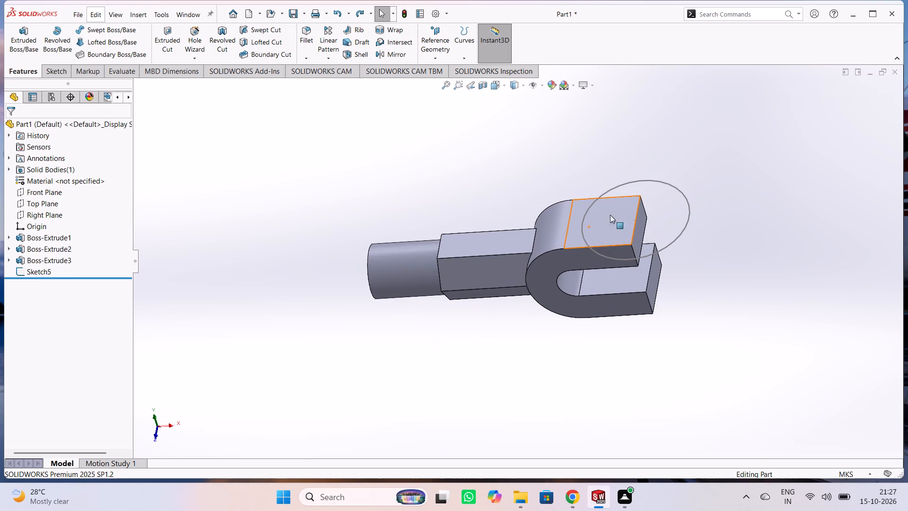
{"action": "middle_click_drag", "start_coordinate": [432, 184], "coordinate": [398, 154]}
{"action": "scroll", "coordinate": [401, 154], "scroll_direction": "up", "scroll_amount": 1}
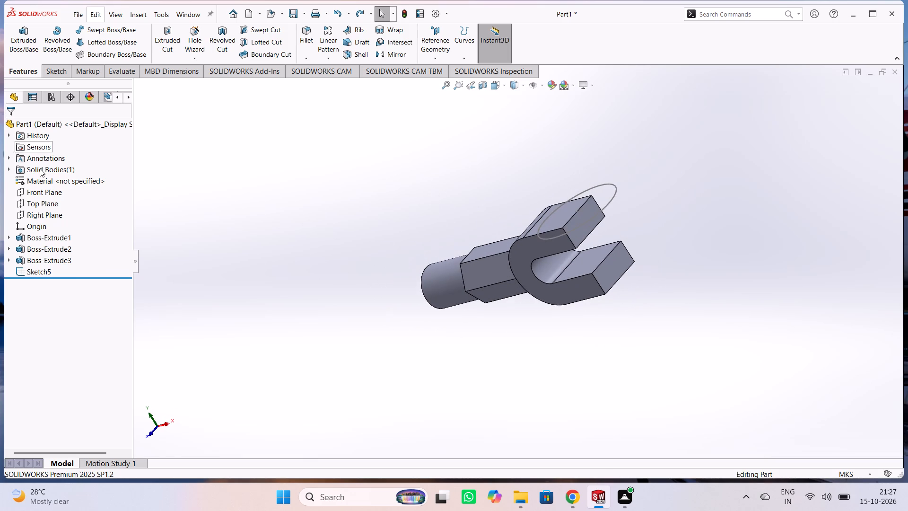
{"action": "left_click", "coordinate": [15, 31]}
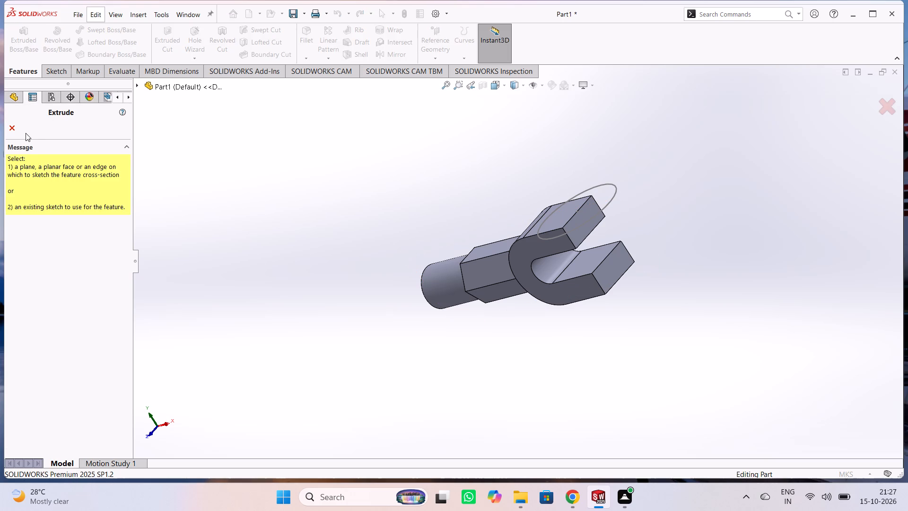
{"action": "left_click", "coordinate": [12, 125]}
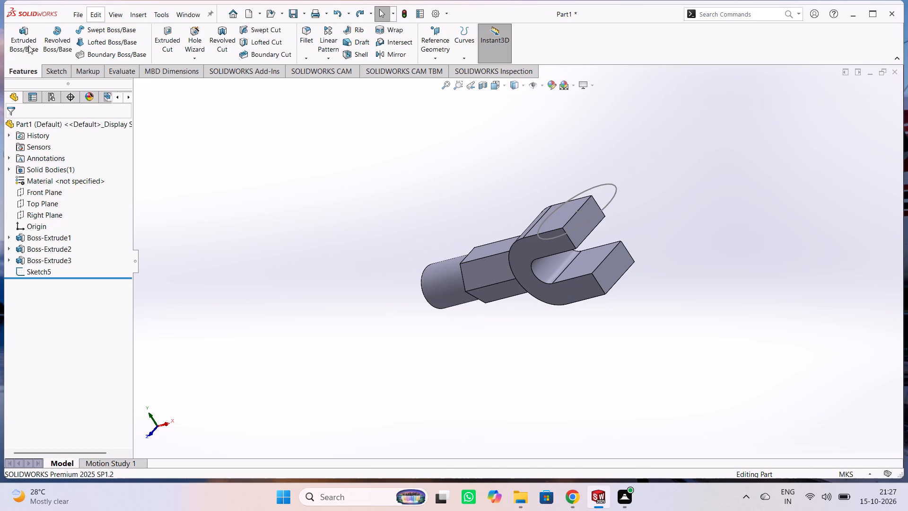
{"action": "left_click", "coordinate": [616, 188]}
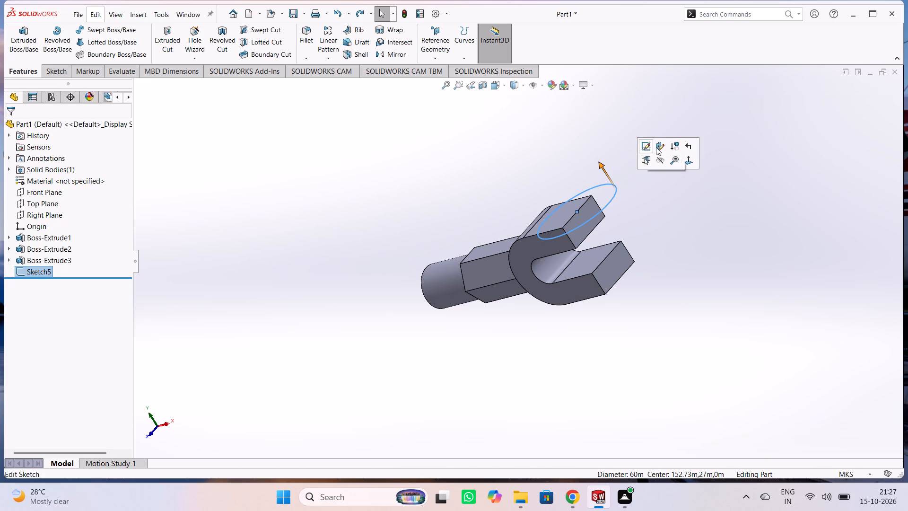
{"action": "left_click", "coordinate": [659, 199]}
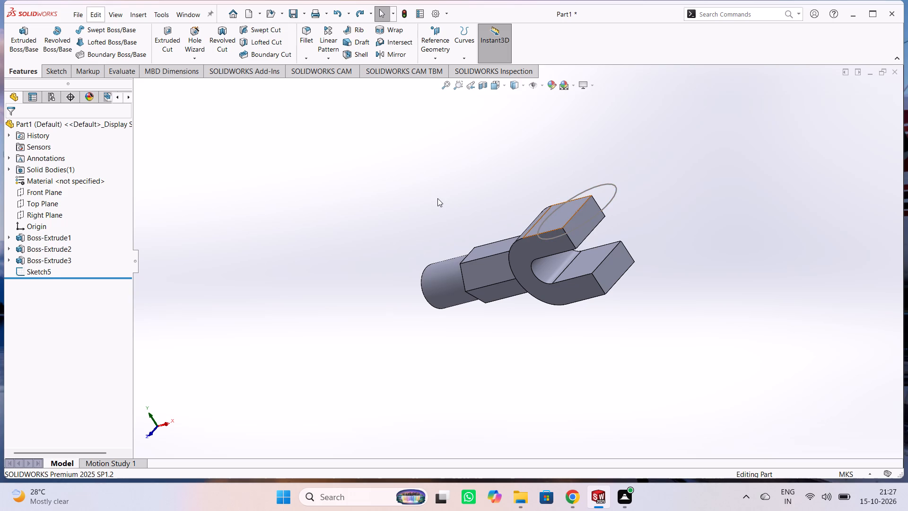
Undo one more action to return to editing the 60 m circle's sketch on the fork arm.
{"action": "key", "text": "ctrl+z"}
{"action": "left_click", "coordinate": [630, 158]}
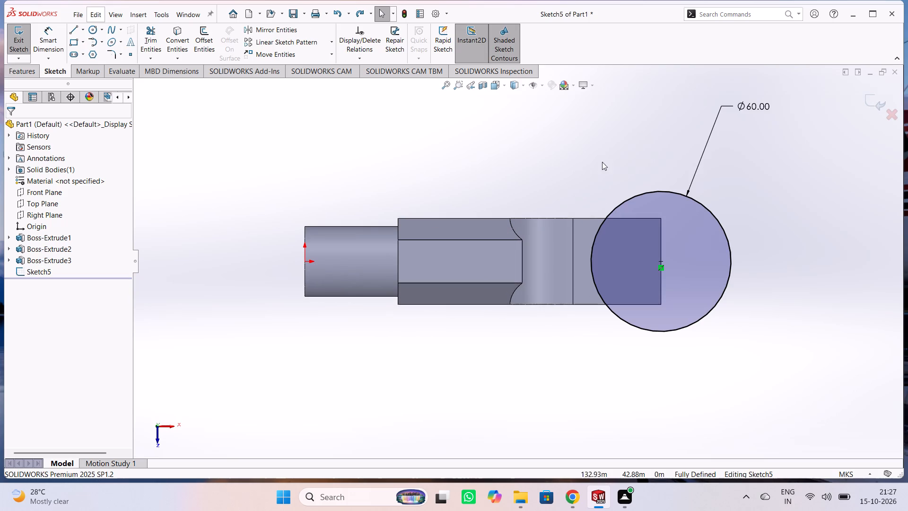
Extrude the 60 m circle 17 m in the reversed direction, through the thickness of its fork arm.
{"action": "middle_click_drag", "start_coordinate": [535, 167], "coordinate": [539, 118]}
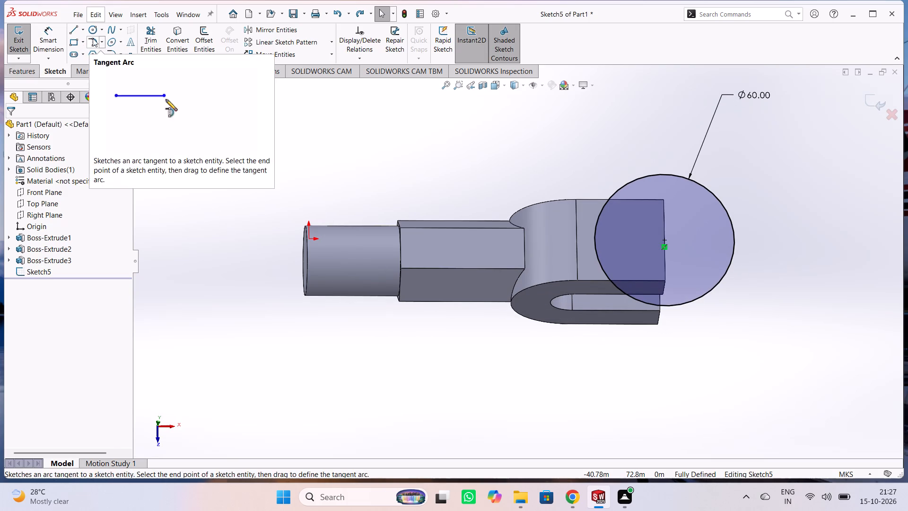
{"action": "left_click", "coordinate": [25, 70]}
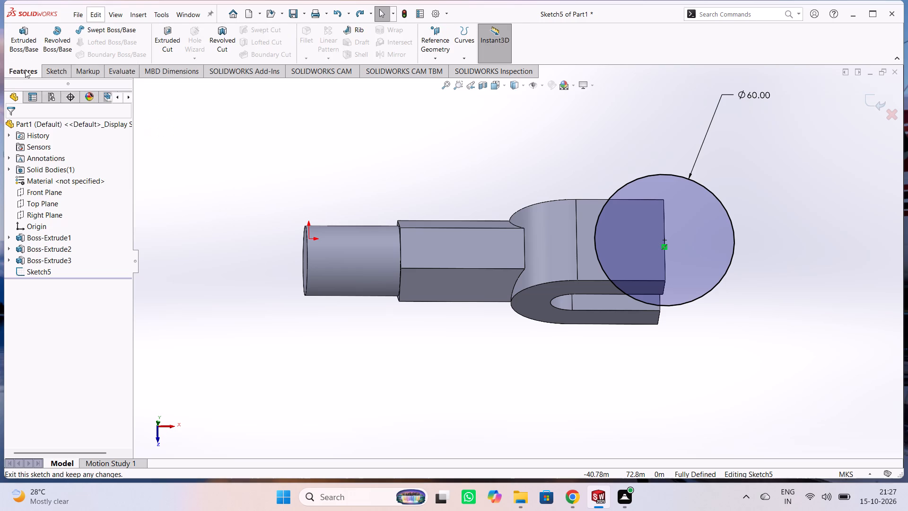
{"action": "left_click", "coordinate": [28, 42]}
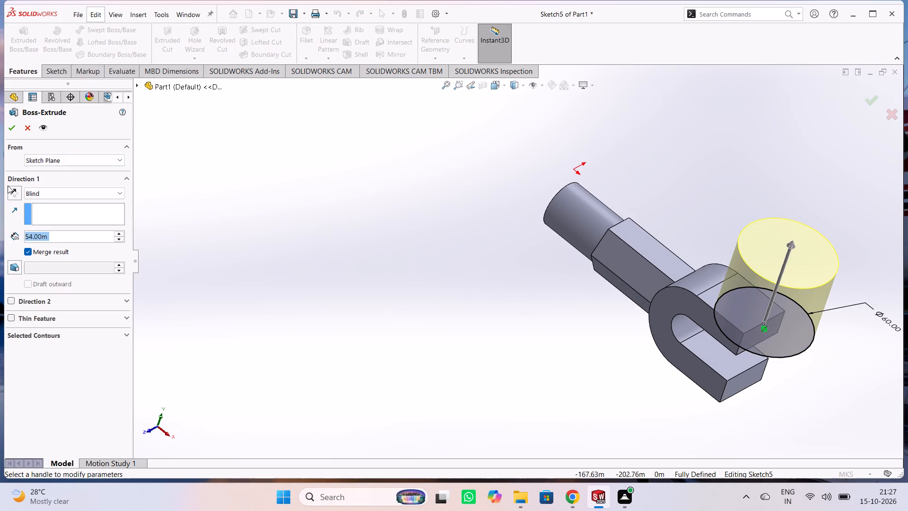
{"action": "left_click", "coordinate": [11, 185]}
{"action": "left_click", "coordinate": [14, 192]}
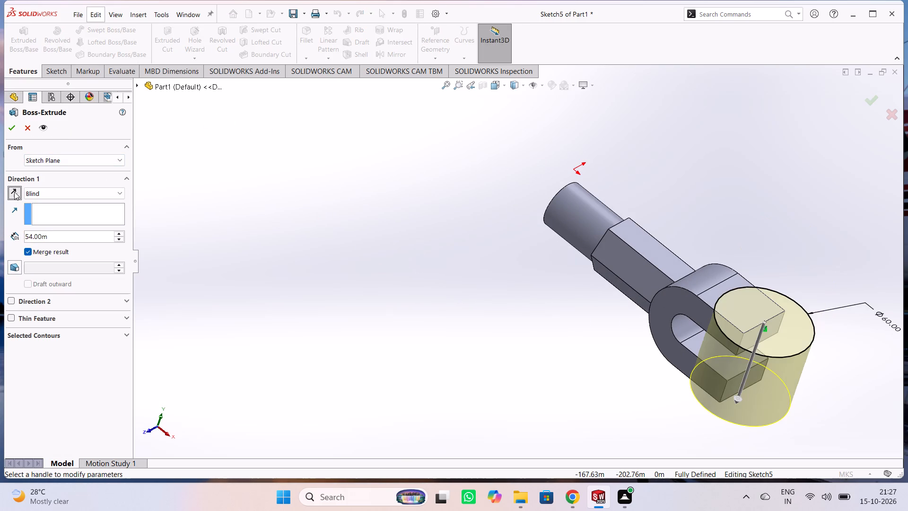
{"action": "left_click", "coordinate": [14, 192]}
{"action": "left_click", "coordinate": [14, 192]}
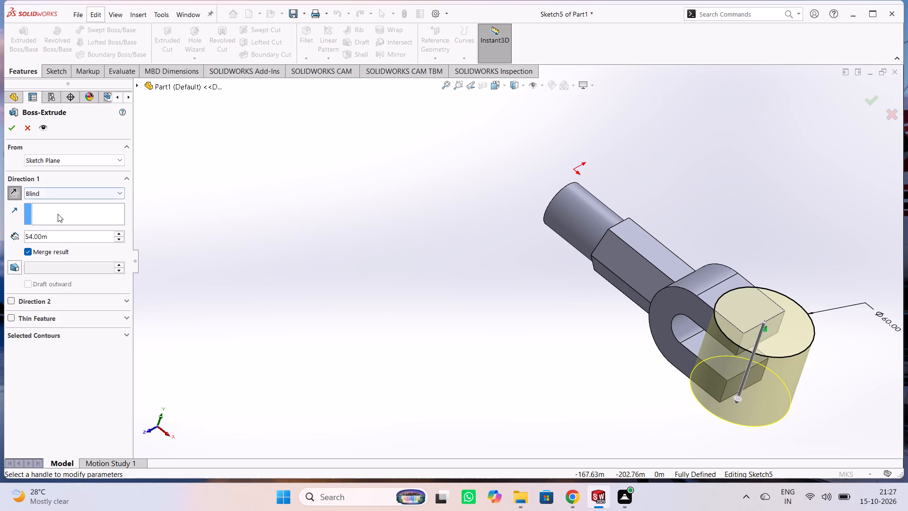
{"action": "double_click", "coordinate": [74, 240]}
{"action": "double_click", "coordinate": [73, 239]}
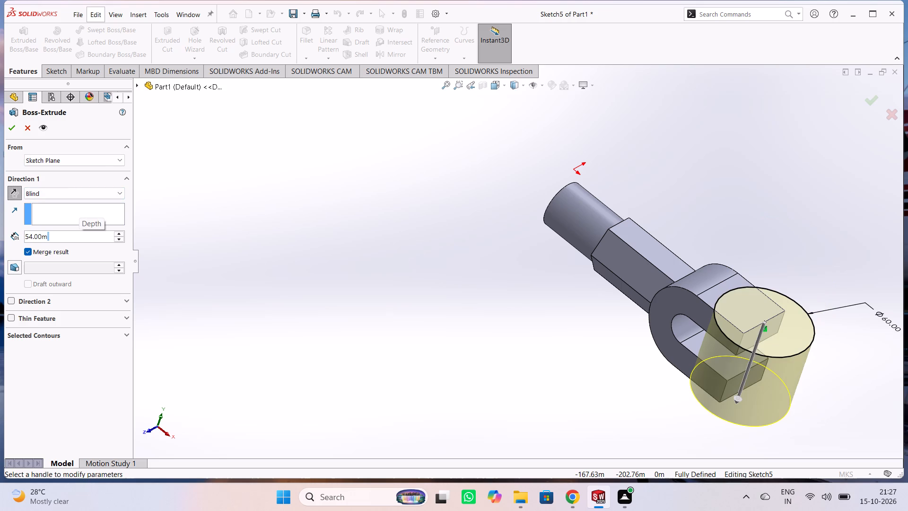
{"action": "type", "text": "17"}
{"action": "key", "text": "Return"}
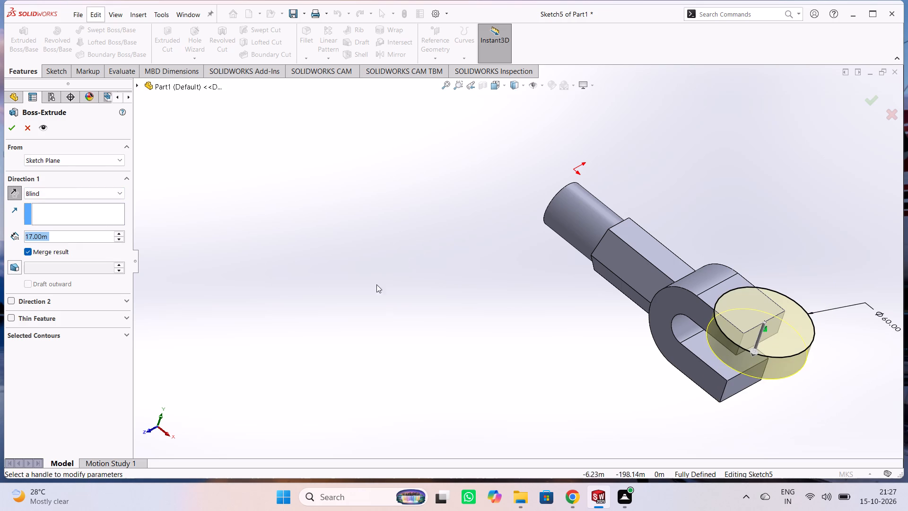
{"action": "middle_click_drag", "start_coordinate": [413, 284], "coordinate": [395, 201]}
{"action": "scroll", "coordinate": [413, 284], "scroll_direction": "up", "scroll_amount": 1}
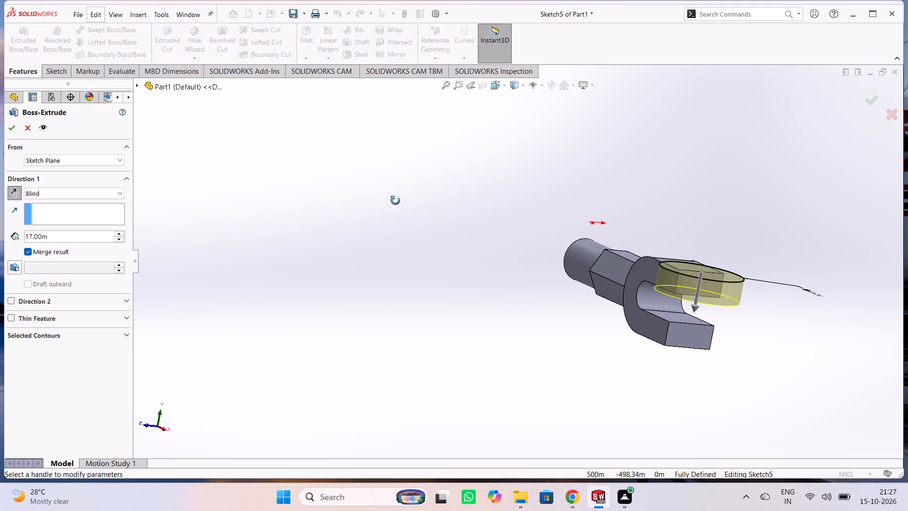
{"action": "middle_click_drag", "start_coordinate": [395, 201], "coordinate": [403, 193]}
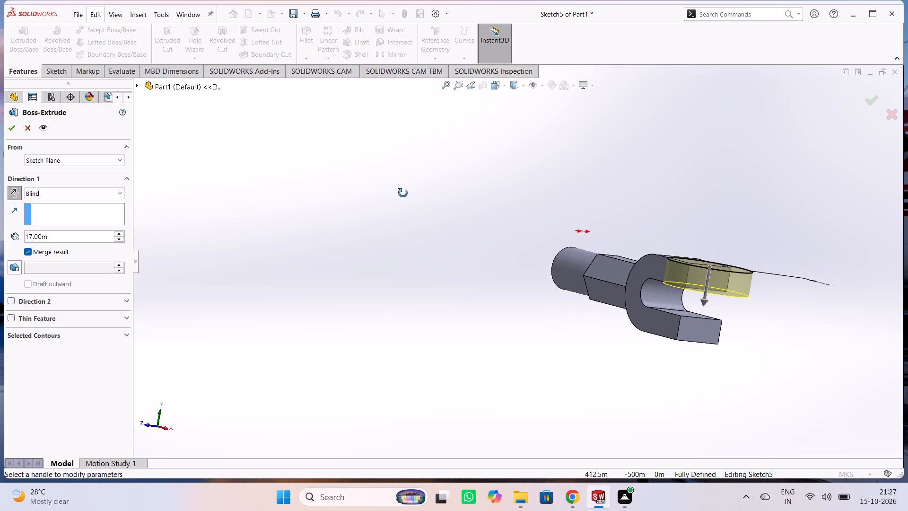
{"action": "middle_click_drag", "start_coordinate": [403, 193], "coordinate": [402, 199]}
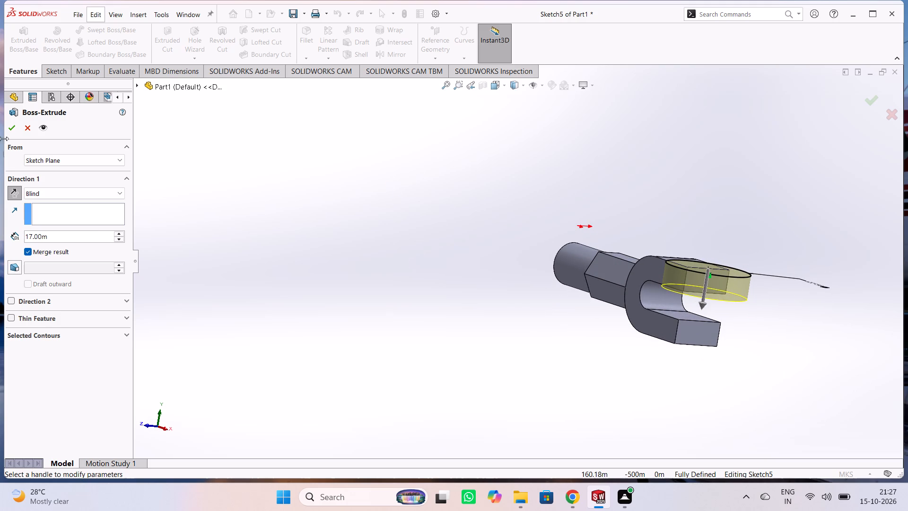
{"action": "left_click", "coordinate": [7, 131]}
{"action": "left_click", "coordinate": [337, 247]}
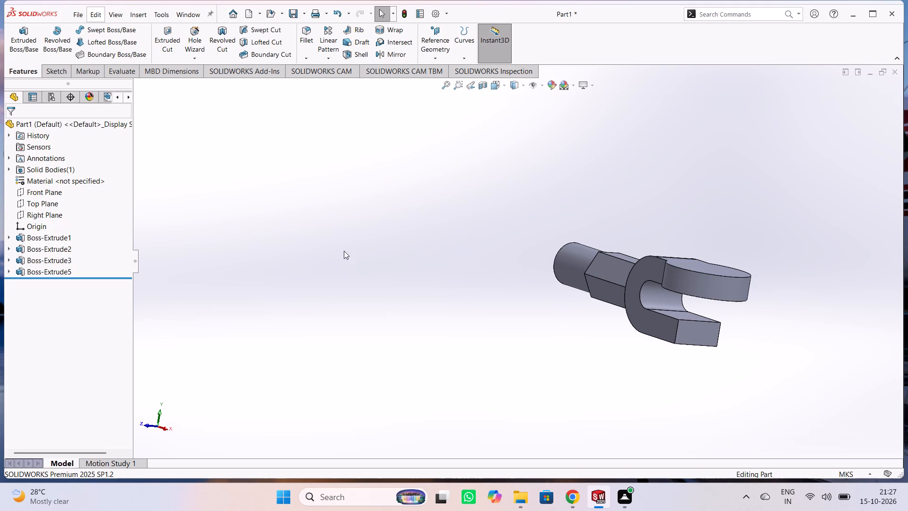
Sketch a circle of radius 30 m on the other fork arm's outer flat face, centred on the midpoint of its end edge.
{"action": "middle_click_drag", "start_coordinate": [494, 338], "coordinate": [521, 217]}
{"action": "scroll", "coordinate": [522, 220], "scroll_direction": "up", "scroll_amount": 1}
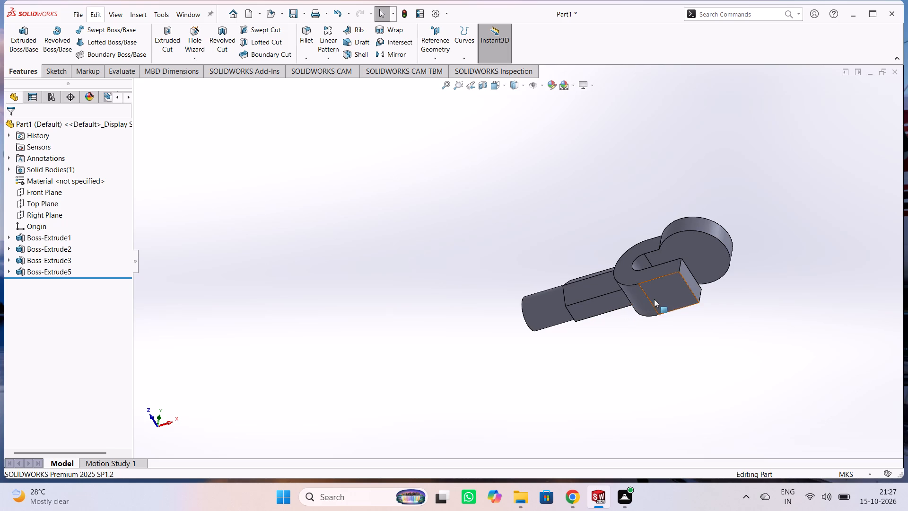
{"action": "left_click", "coordinate": [664, 293]}
{"action": "left_click", "coordinate": [708, 266]}
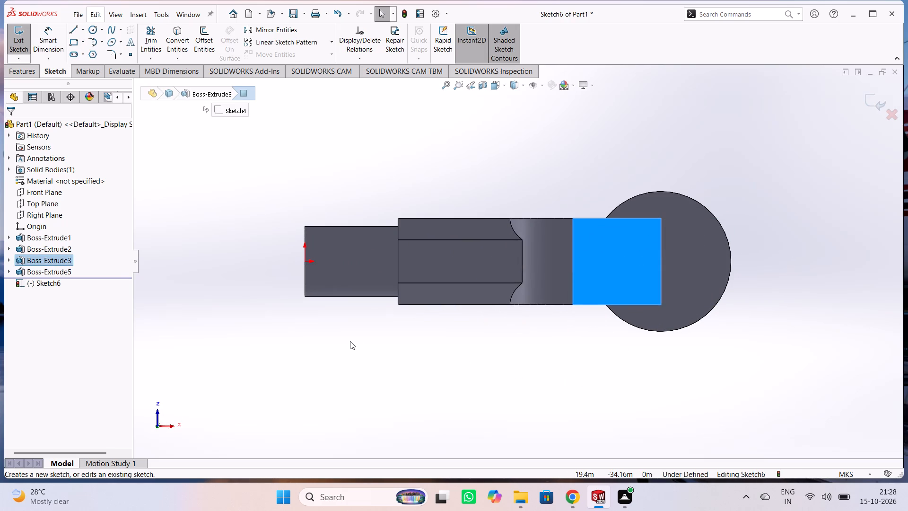
{"action": "left_click", "coordinate": [350, 341]}
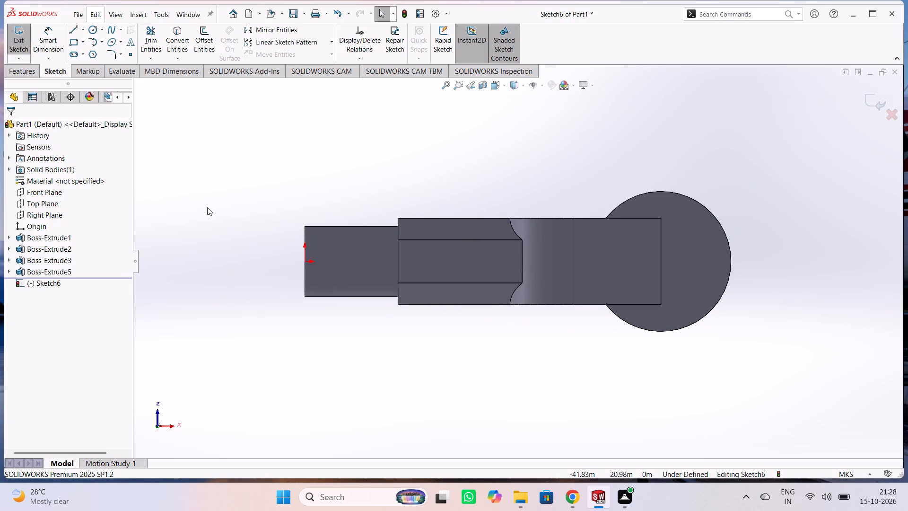
{"action": "left_click", "coordinate": [93, 26]}
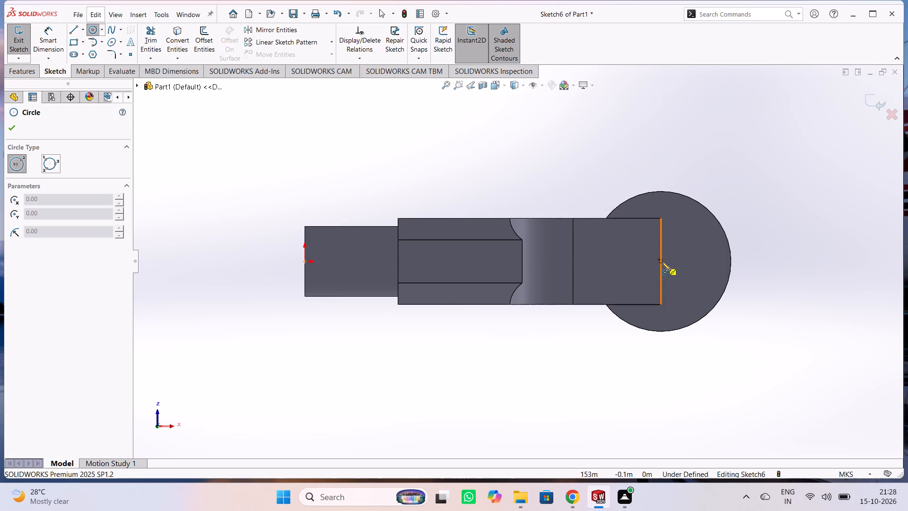
{"action": "left_click", "coordinate": [662, 262]}
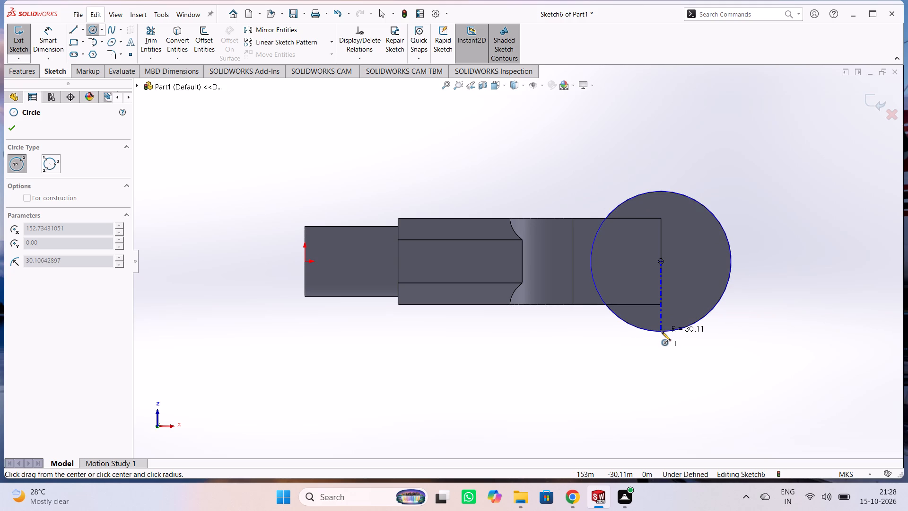
{"action": "left_click", "coordinate": [662, 332]}
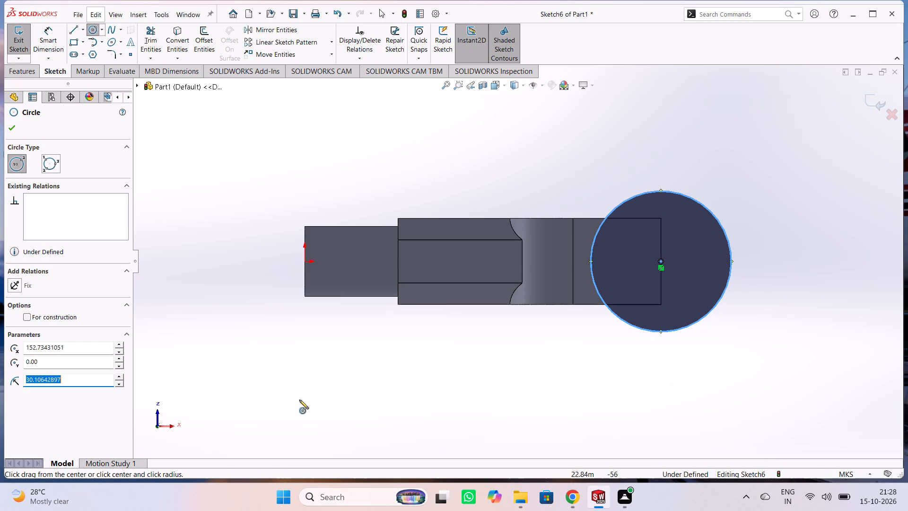
{"action": "key", "text": "3"}
{"action": "key", "text": "0"}
{"action": "key", "text": "Return"}
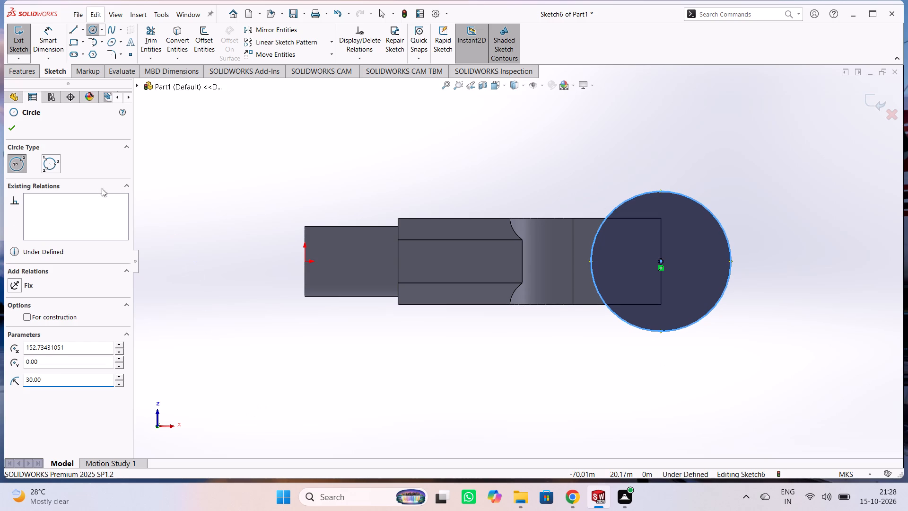
{"action": "left_click", "coordinate": [17, 128]}
{"action": "left_click", "coordinate": [320, 183]}
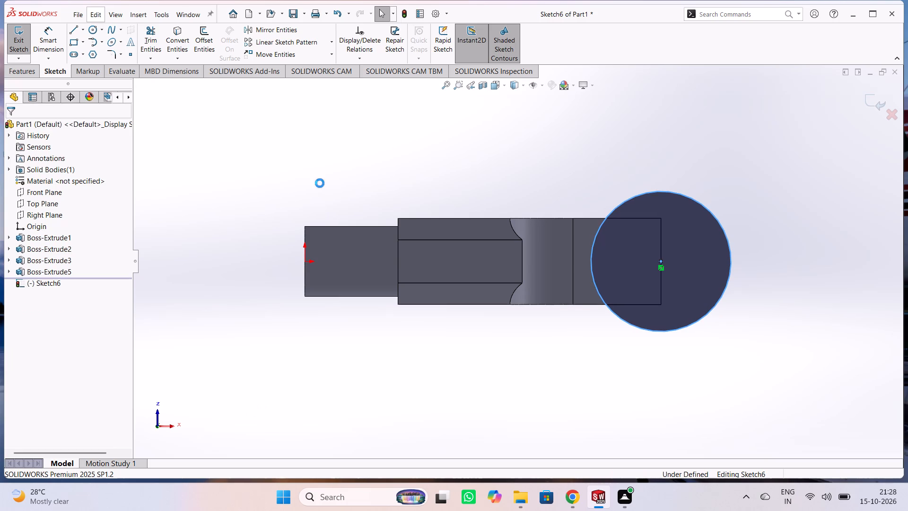
Add a 60 m diameter dimension to the new circle on the second fork arm.
{"action": "middle_click_drag", "start_coordinate": [607, 168], "coordinate": [477, 192]}
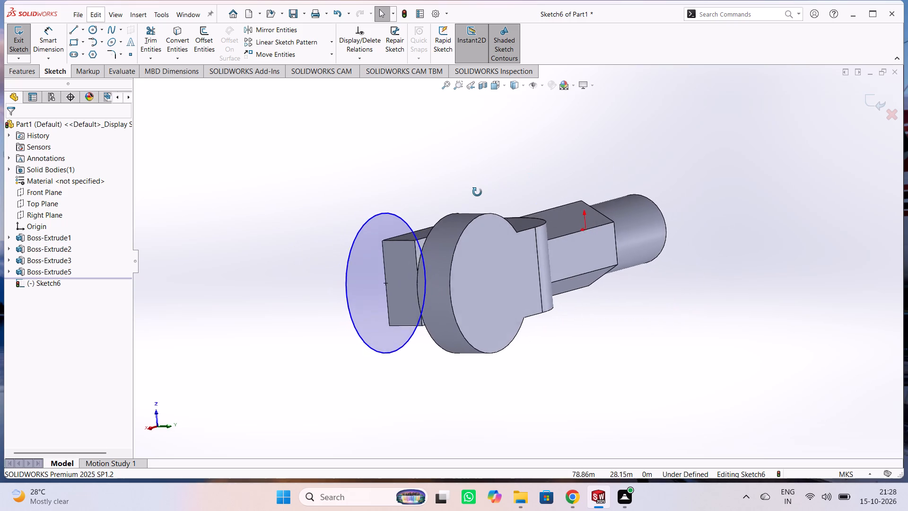
{"action": "middle_click_drag", "start_coordinate": [477, 192], "coordinate": [516, 185]}
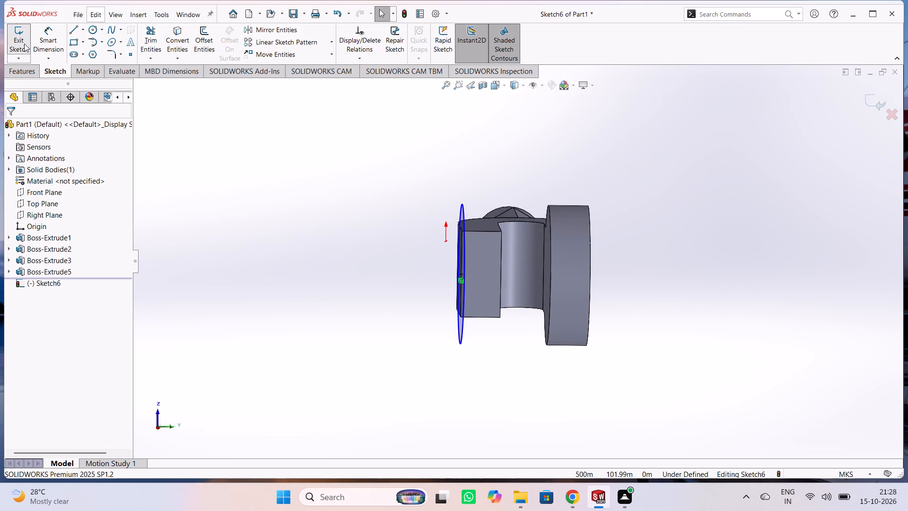
{"action": "left_click", "coordinate": [12, 74]}
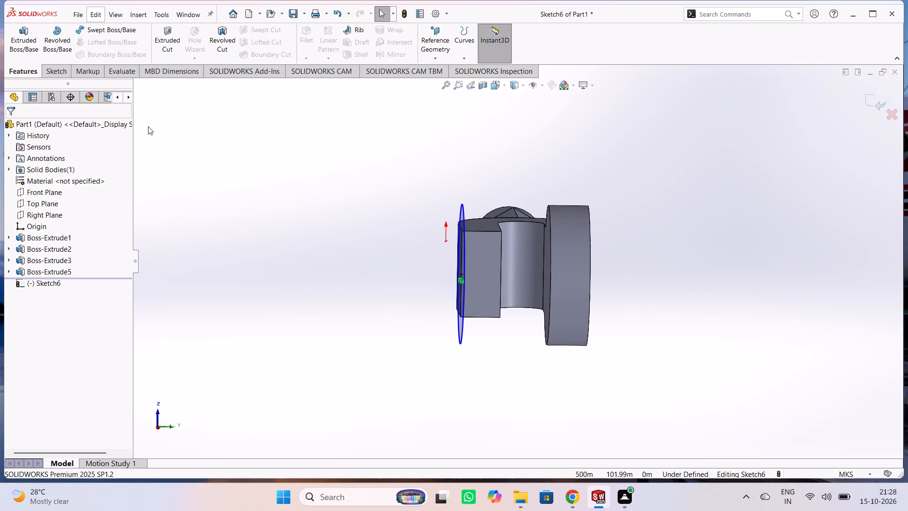
{"action": "middle_click_drag", "start_coordinate": [350, 193], "coordinate": [388, 197]}
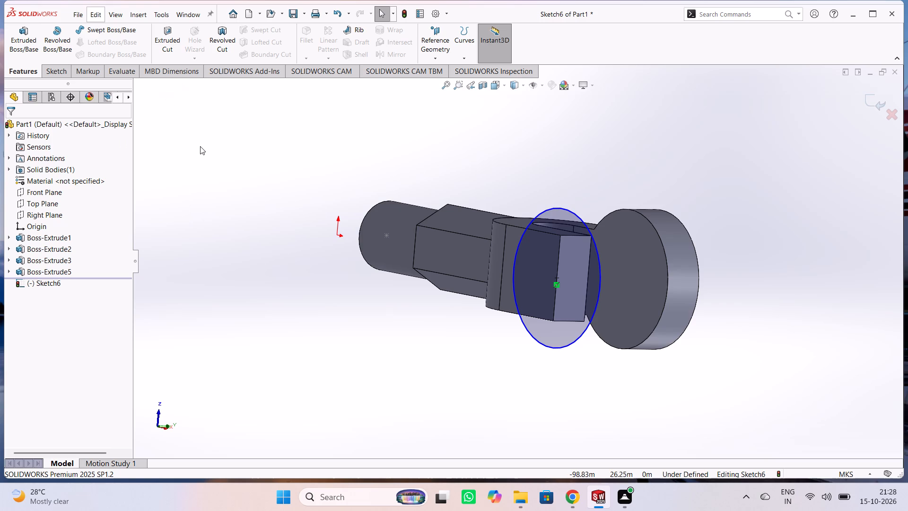
{"action": "right_click", "coordinate": [218, 167]}
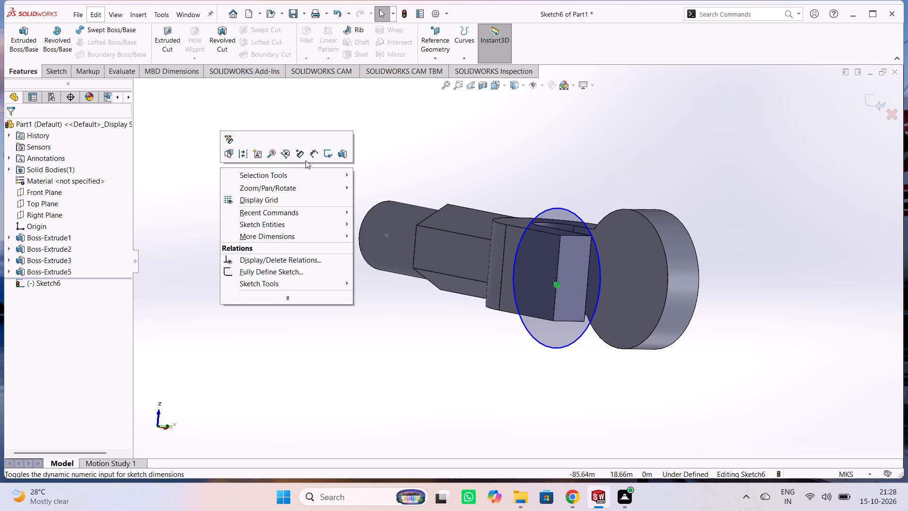
{"action": "left_click", "coordinate": [309, 154]}
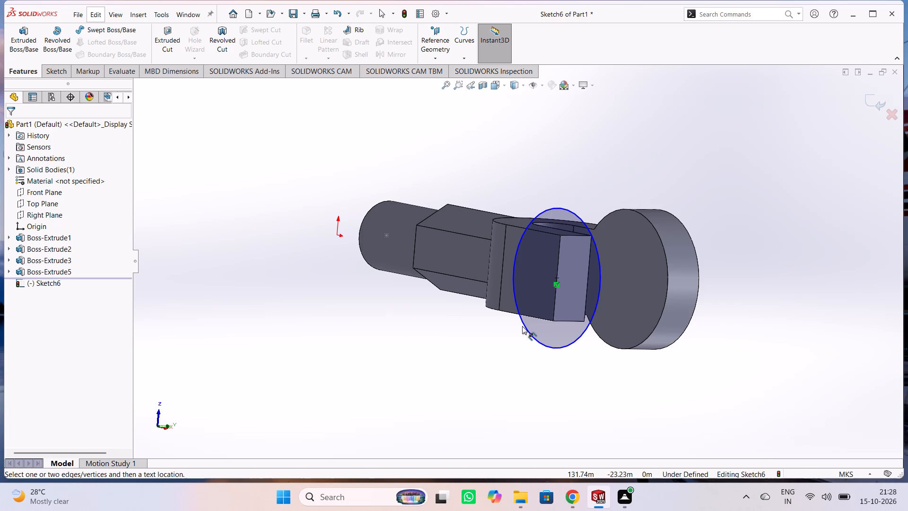
{"action": "left_click", "coordinate": [524, 326]}
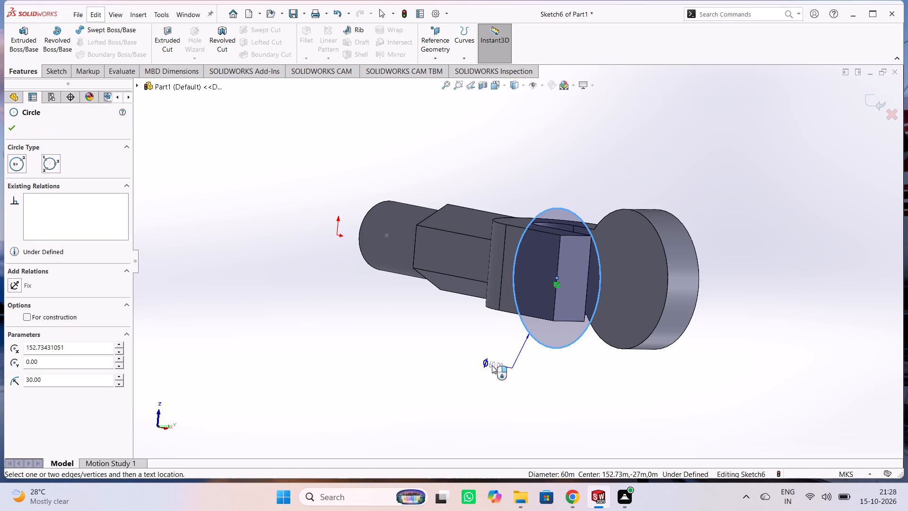
{"action": "left_click", "coordinate": [492, 365]}
{"action": "left_click", "coordinate": [451, 351]}
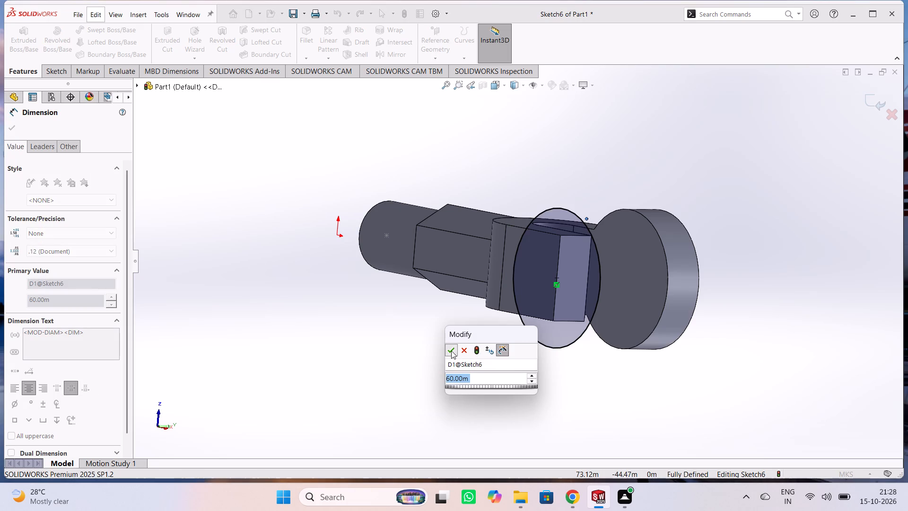
{"action": "middle_click_drag", "start_coordinate": [309, 337], "coordinate": [285, 344]}
{"action": "scroll", "coordinate": [284, 344], "scroll_direction": "up", "scroll_amount": 1}
{"action": "key", "text": "Escape"}
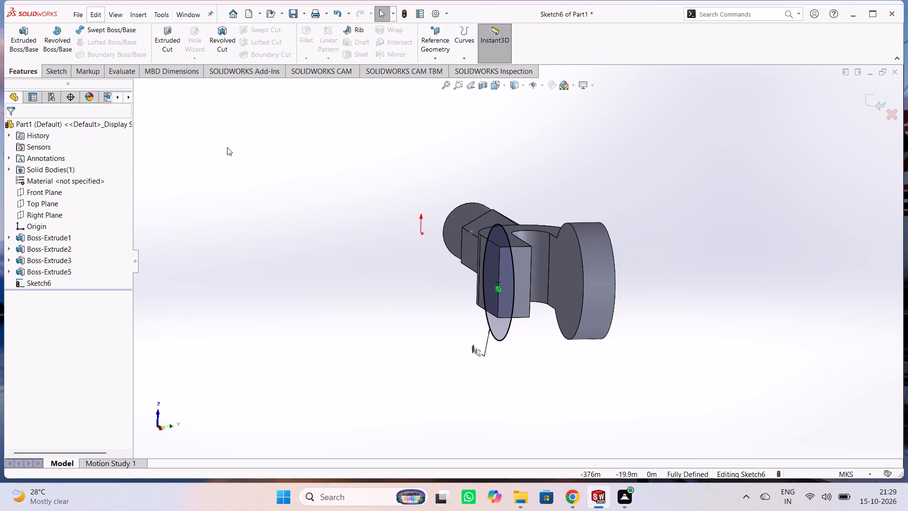
Extrude the second arm's circle 17 m in the reversed direction, through the arm's thickness.
{"action": "left_click", "coordinate": [31, 44]}
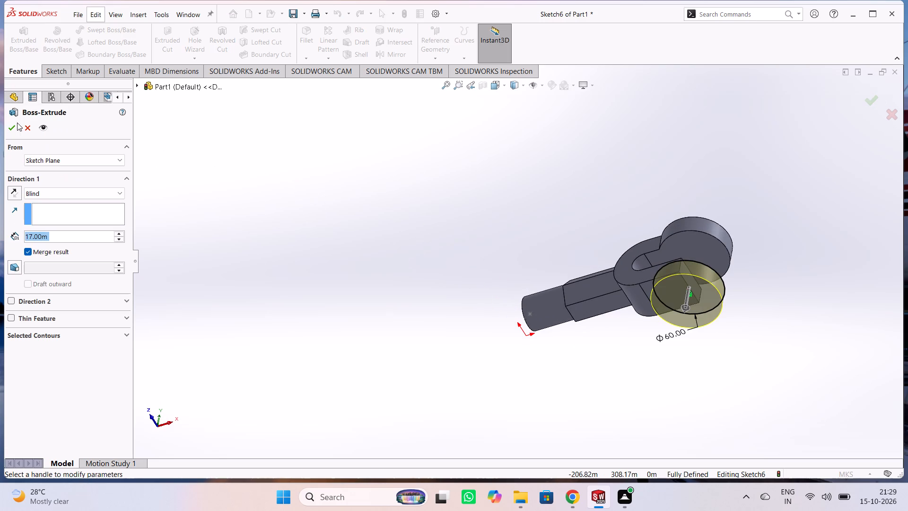
{"action": "left_click", "coordinate": [17, 192]}
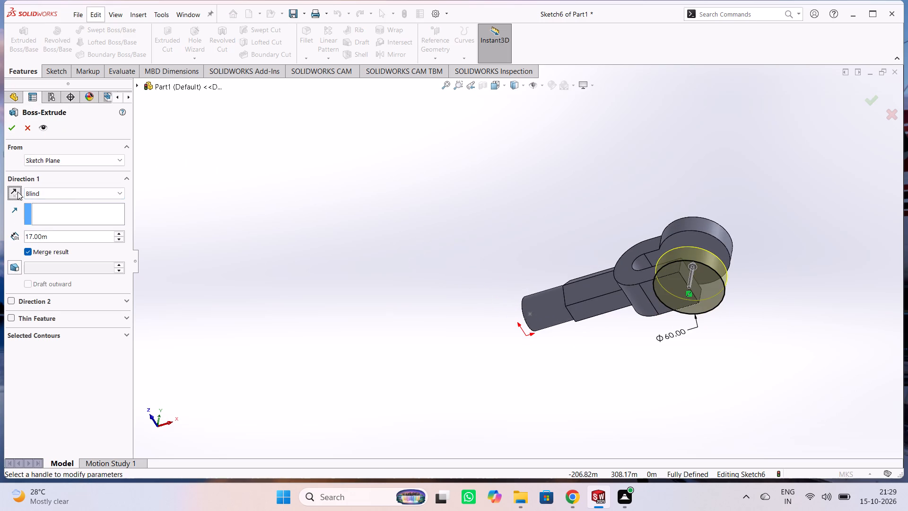
{"action": "middle_click_drag", "start_coordinate": [301, 190], "coordinate": [249, 229]}
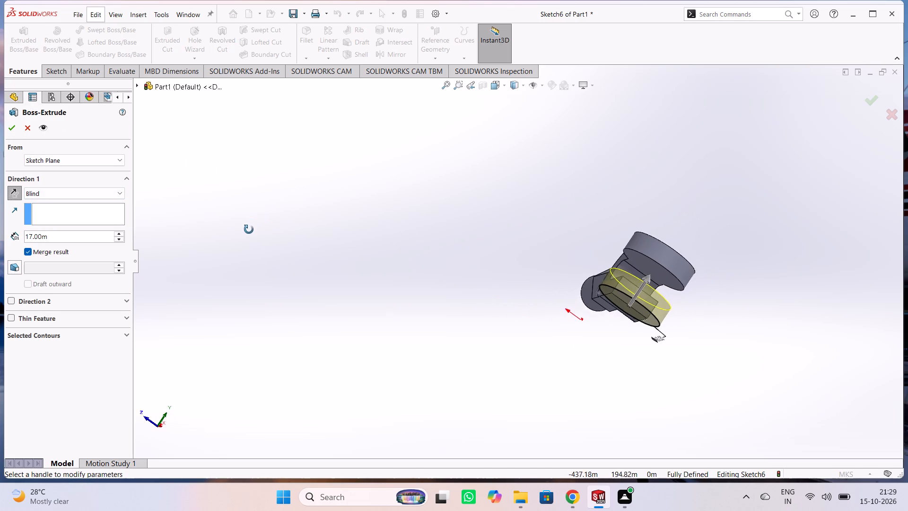
{"action": "middle_click_drag", "start_coordinate": [249, 229], "coordinate": [242, 249]}
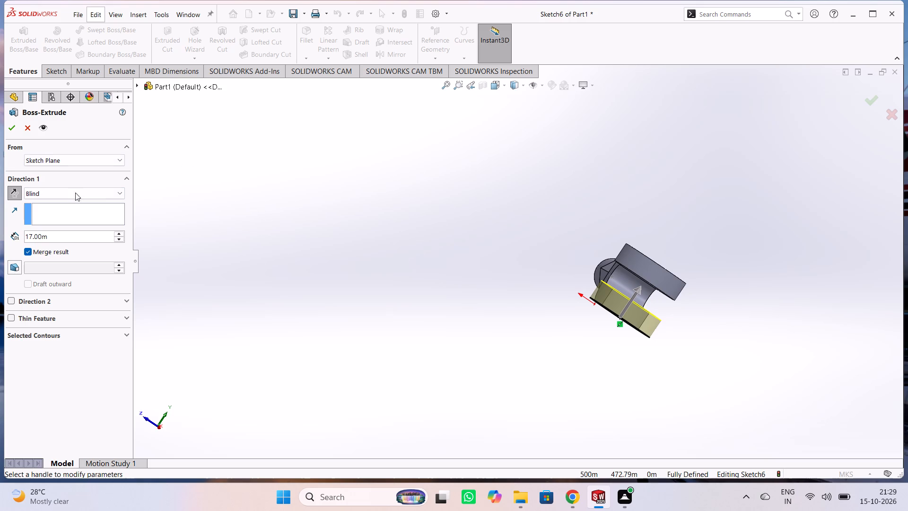
{"action": "left_click", "coordinate": [9, 132]}
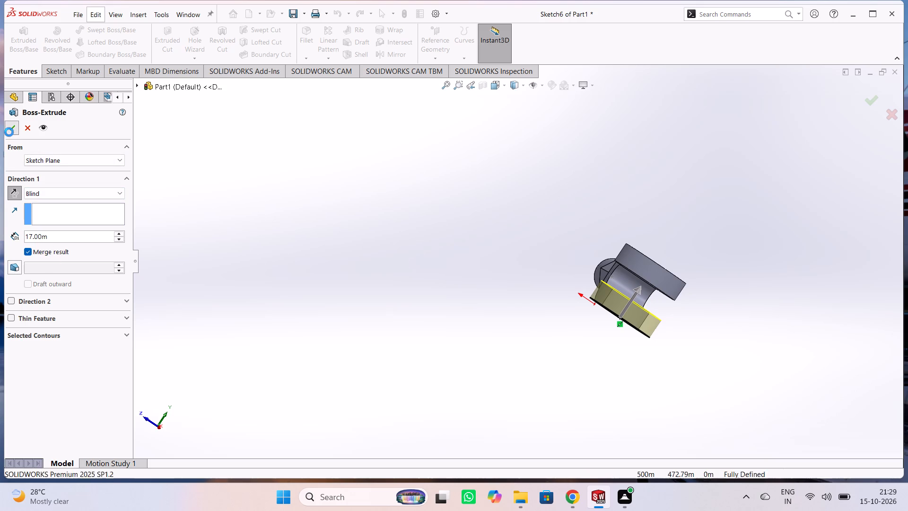
{"action": "left_click", "coordinate": [290, 190]}
{"action": "middle_click_drag", "start_coordinate": [296, 193], "coordinate": [372, 292]}
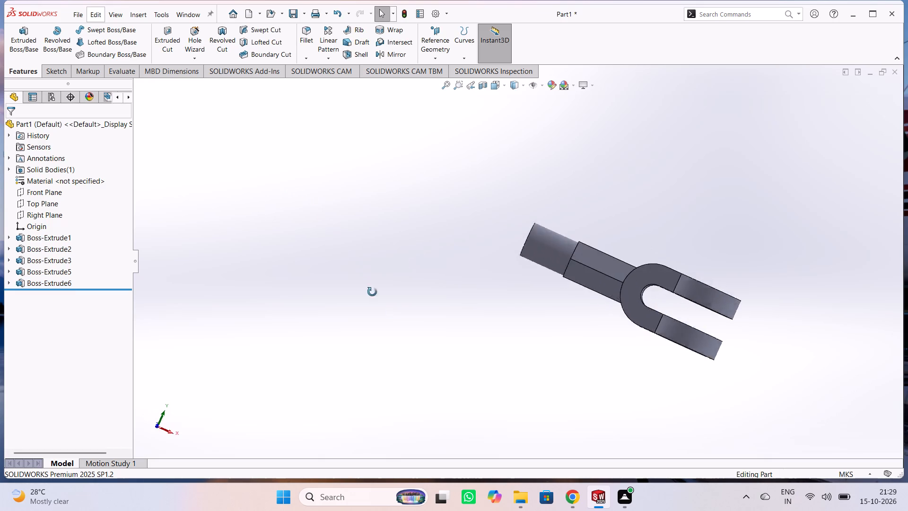
Sketch a circle of about 13.5 m radius on the upper fork arm's outer flat face, concentric with its round boss.
{"action": "middle_click_drag", "start_coordinate": [372, 292], "coordinate": [417, 331]}
{"action": "middle_click_drag", "start_coordinate": [801, 209], "coordinate": [756, 227]}
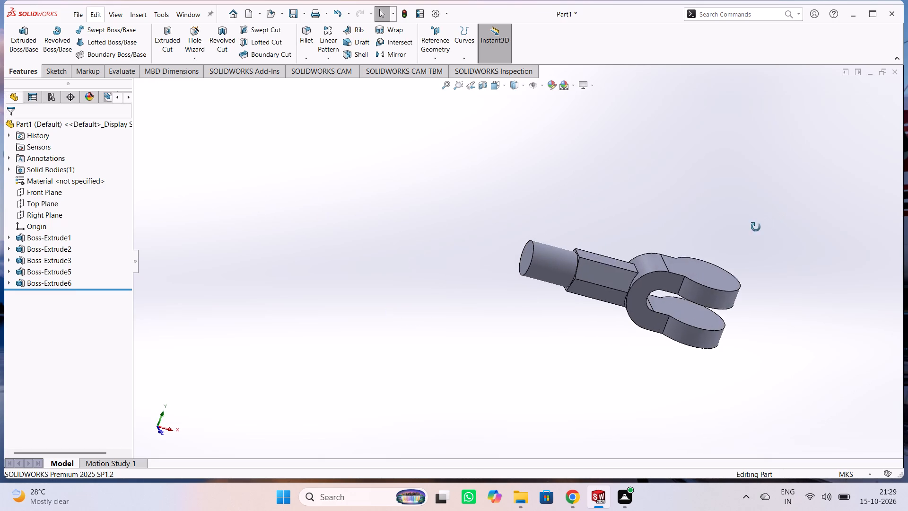
{"action": "middle_click_drag", "start_coordinate": [756, 227], "coordinate": [702, 228]}
{"action": "left_click", "coordinate": [682, 279]}
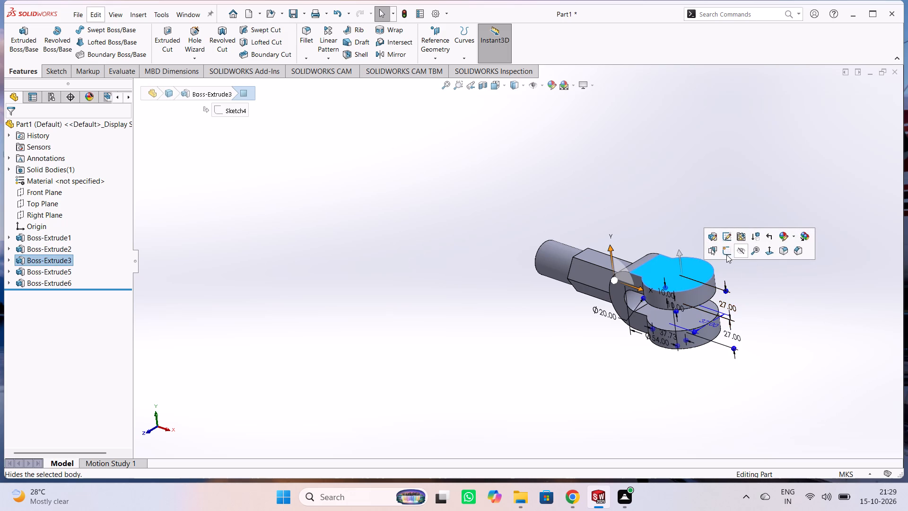
{"action": "left_click", "coordinate": [726, 255]}
{"action": "left_click", "coordinate": [690, 159]}
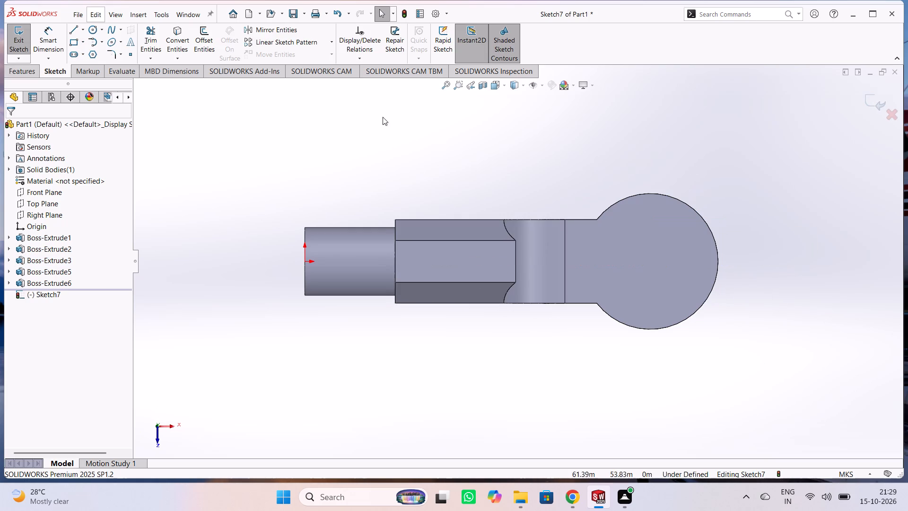
{"action": "left_click", "coordinate": [90, 31]}
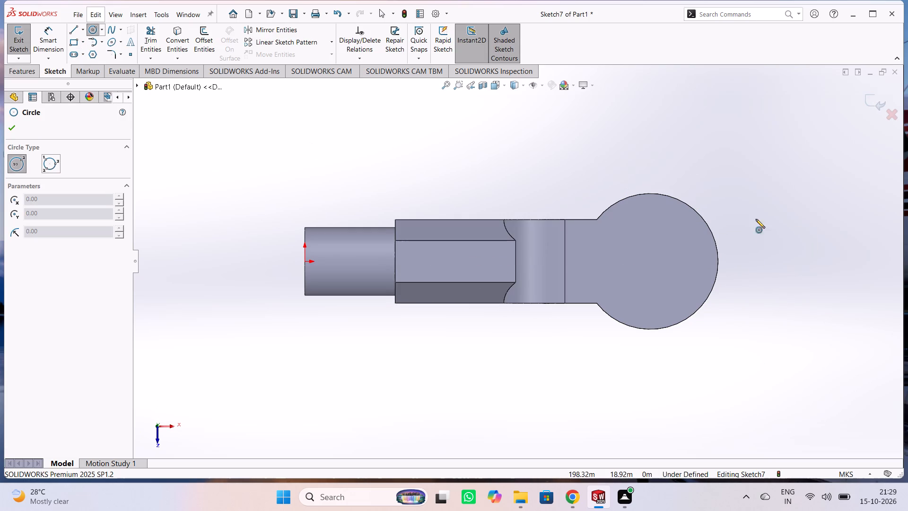
{"action": "left_click", "coordinate": [649, 261]}
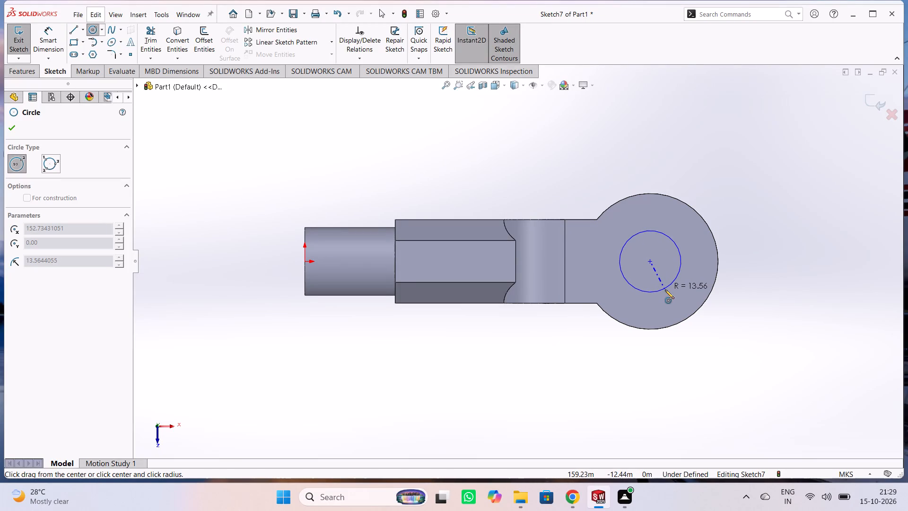
{"action": "left_click", "coordinate": [665, 288]}
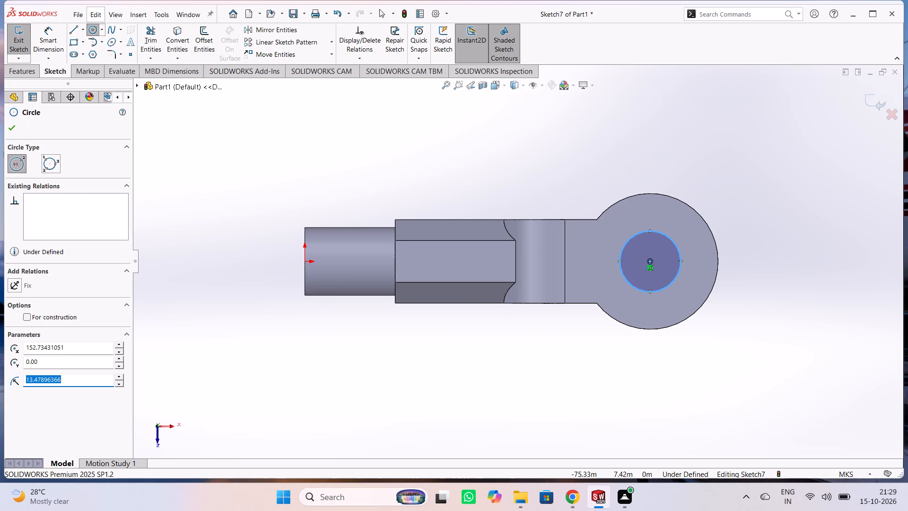
Add a 28 m diameter dimension to the circle on the round boss.
{"action": "left_click", "coordinate": [49, 37]}
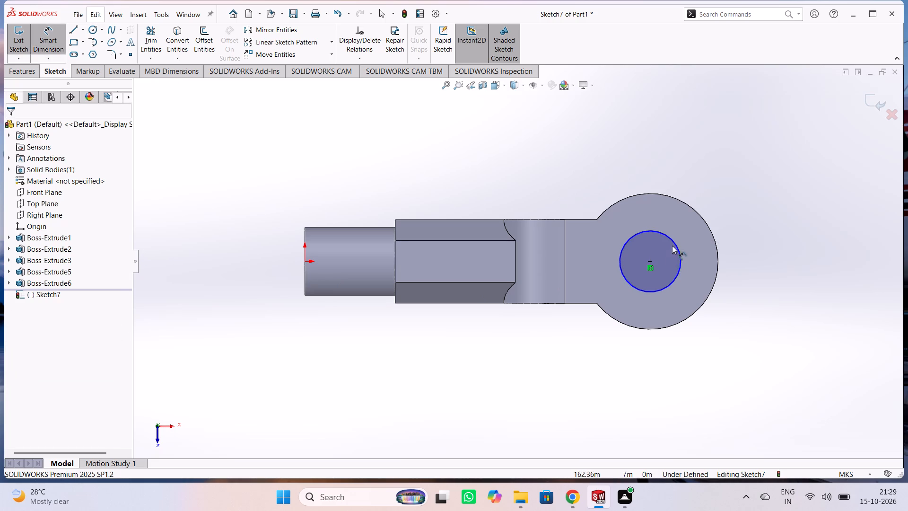
{"action": "left_click", "coordinate": [673, 244]}
{"action": "left_click", "coordinate": [697, 158]}
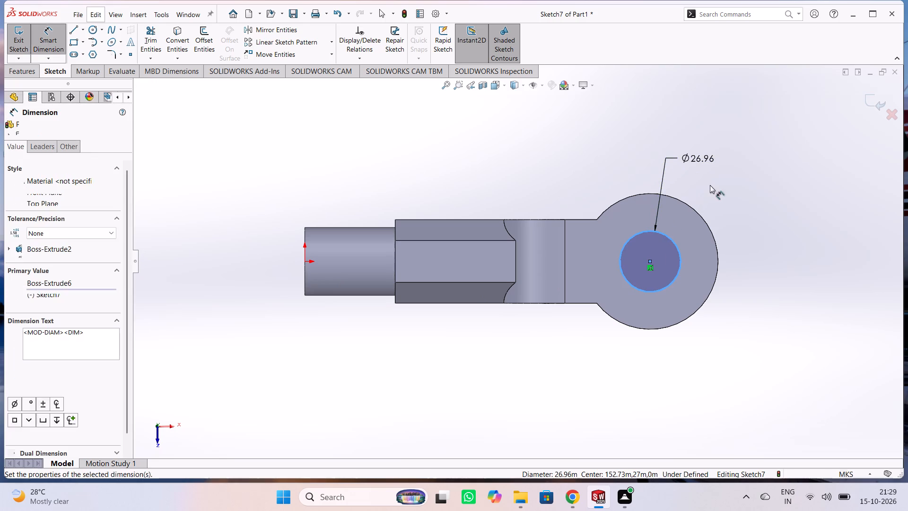
{"action": "type", "text": "28"}
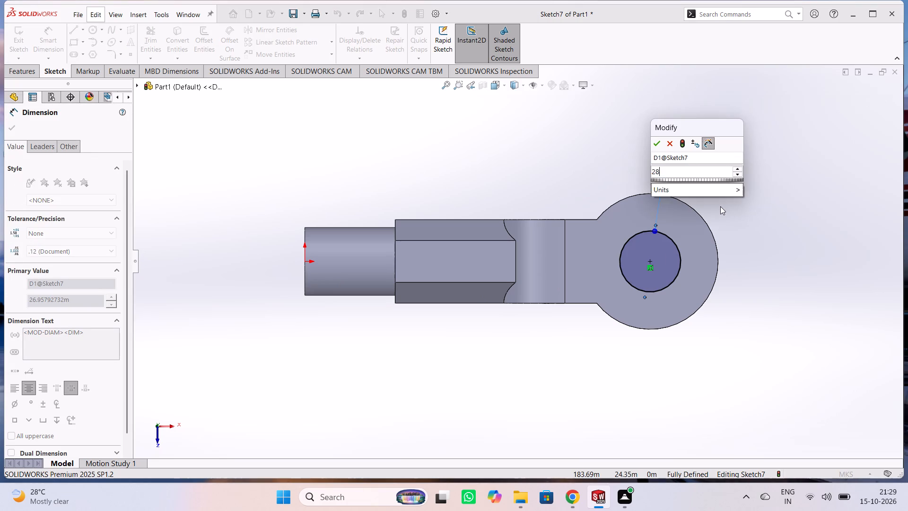
{"action": "key", "text": "Return"}
{"action": "left_click", "coordinate": [725, 208]}
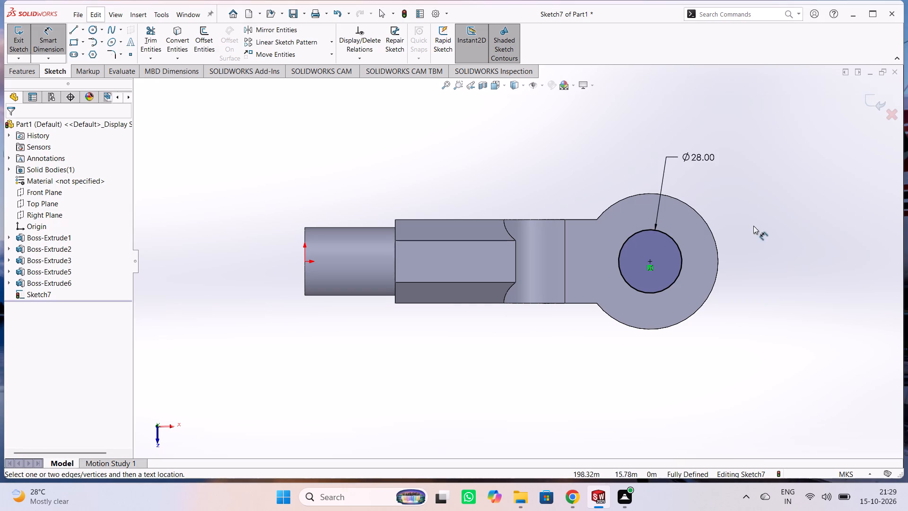
Cut the 28 m circle with an Extruded Cut set to Through All, passing through both fork arms.
{"action": "middle_click_drag", "start_coordinate": [756, 231], "coordinate": [771, 115]}
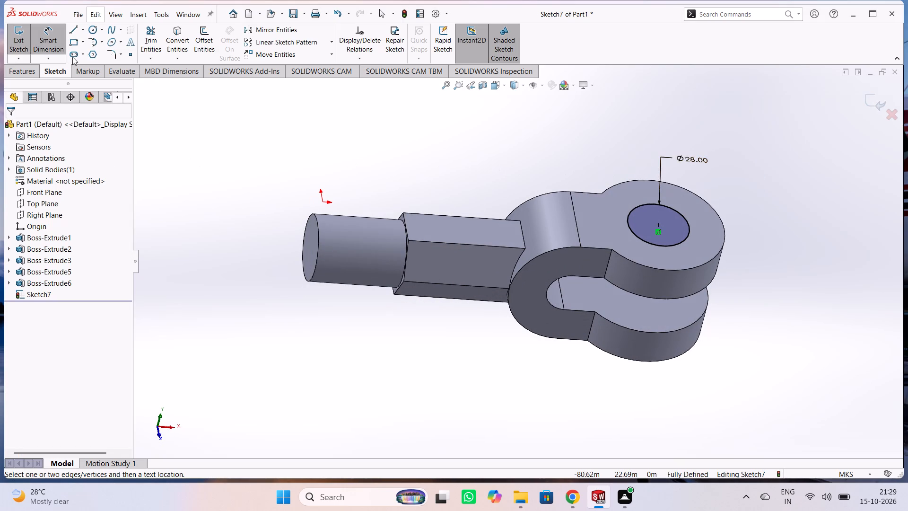
{"action": "left_click", "coordinate": [18, 44]}
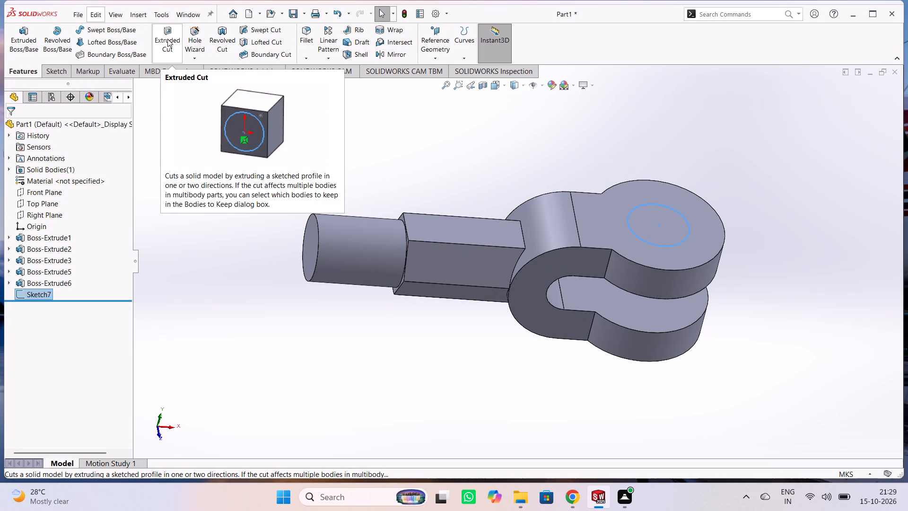
{"action": "left_click", "coordinate": [168, 46]}
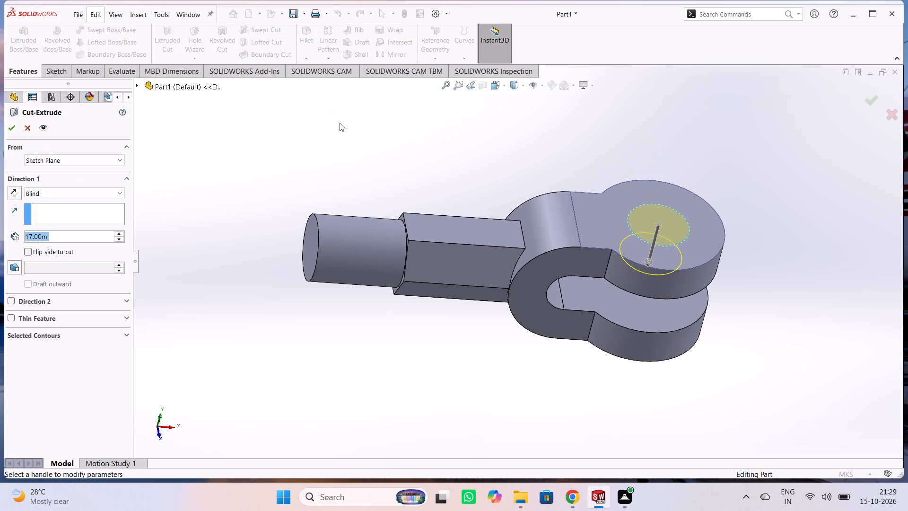
{"action": "left_click", "coordinate": [65, 195]}
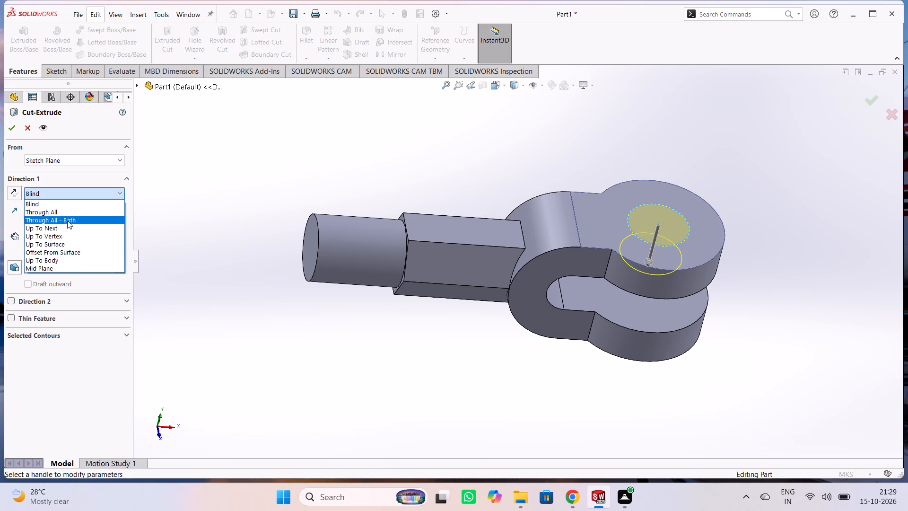
{"action": "left_click", "coordinate": [67, 211]}
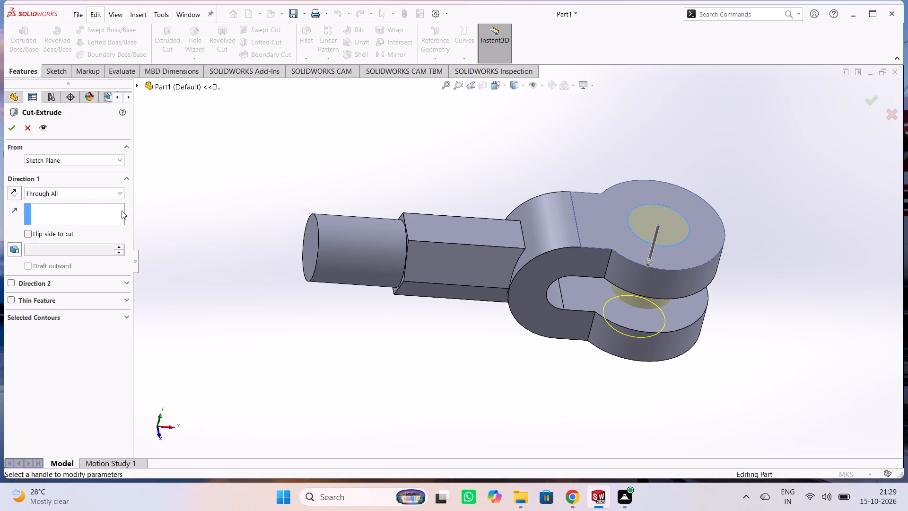
{"action": "left_click", "coordinate": [15, 132]}
{"action": "left_click", "coordinate": [224, 157]}
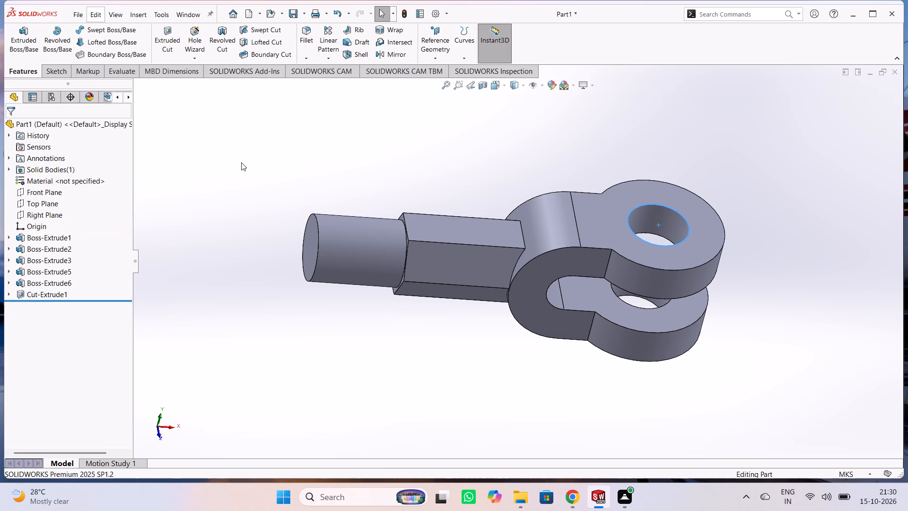
Start a new sketch on the Top Plane.
{"action": "scroll", "coordinate": [786, 180], "scroll_direction": "up", "scroll_amount": 1}
{"action": "middle_click_drag", "start_coordinate": [788, 181], "coordinate": [627, 309]}
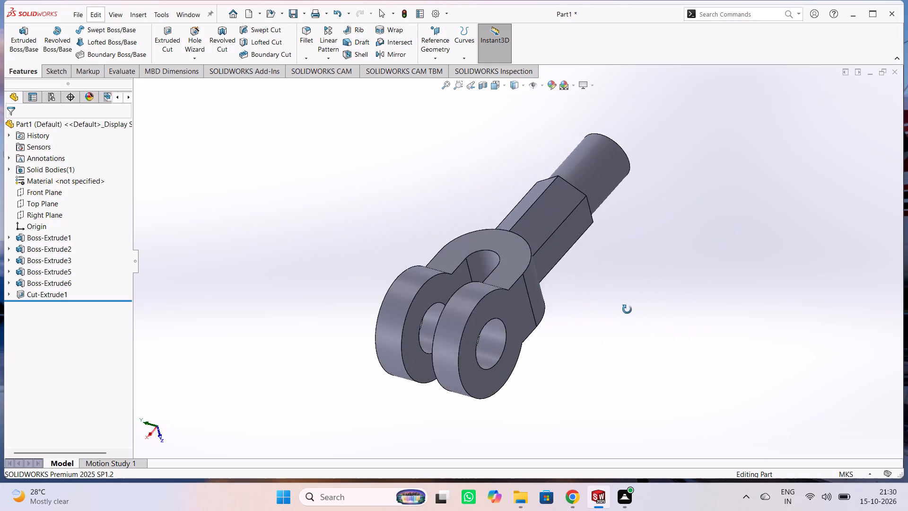
{"action": "middle_click_drag", "start_coordinate": [627, 309], "coordinate": [741, 181]}
{"action": "middle_click_drag", "start_coordinate": [703, 285], "coordinate": [749, 208]}
{"action": "middle_click_drag", "start_coordinate": [749, 208], "coordinate": [724, 175]}
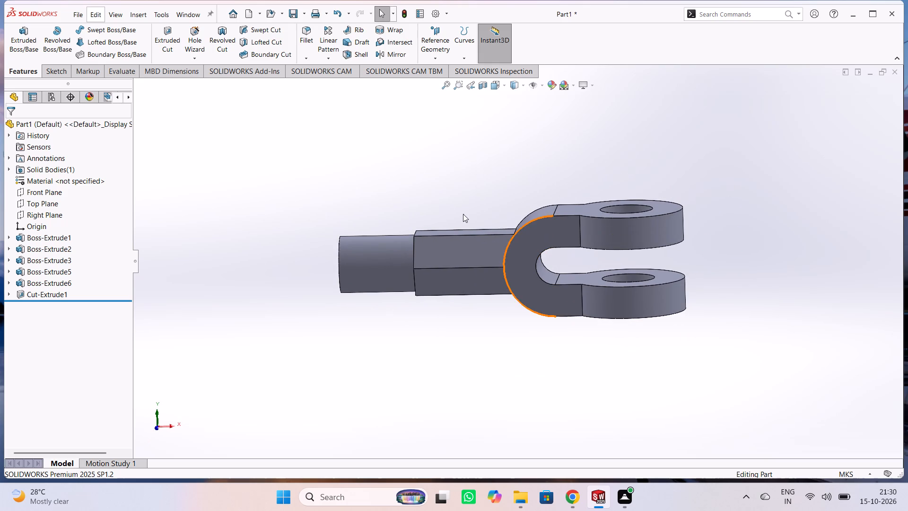
{"action": "left_click", "coordinate": [40, 205]}
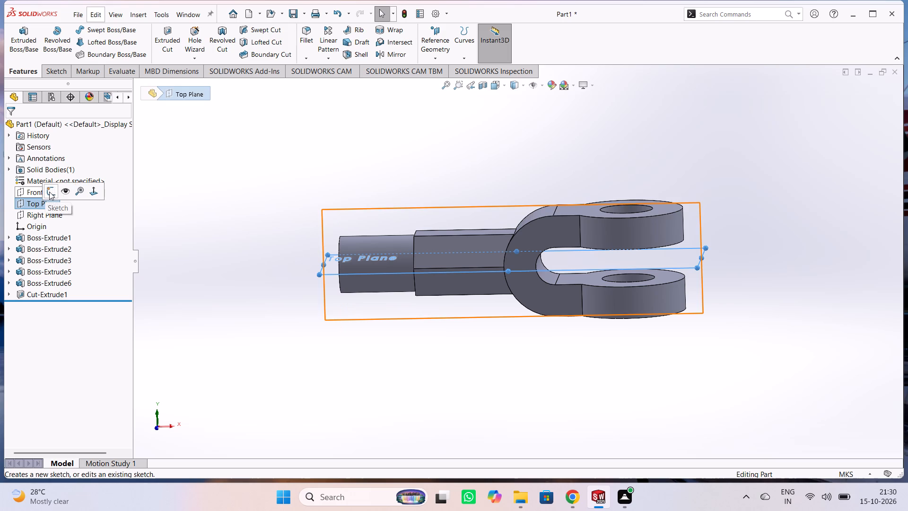
{"action": "left_click", "coordinate": [49, 192]}
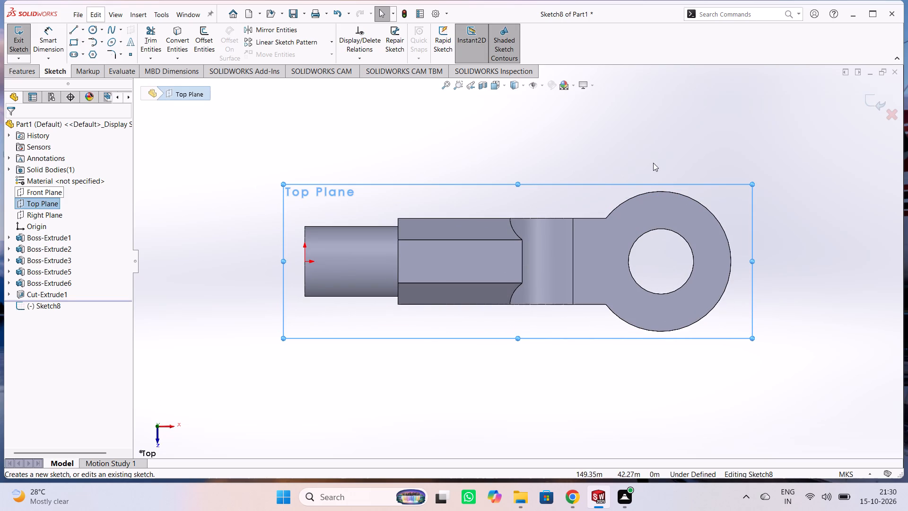
{"action": "left_click", "coordinate": [655, 157]}
Examine the fork arms, the gap between them and the pin holes from several angles, ending normal to the Top Plane sketch.
{"action": "middle_click_drag", "start_coordinate": [693, 160], "coordinate": [700, 146]}
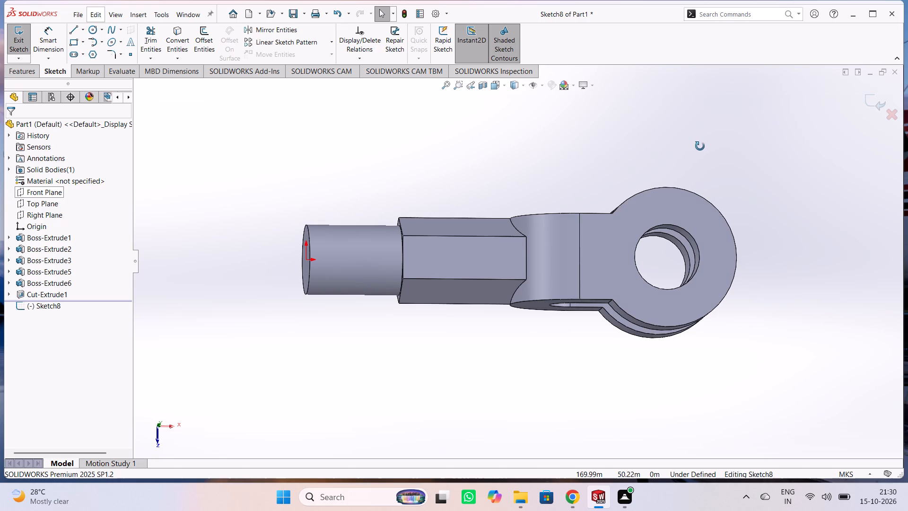
{"action": "middle_click_drag", "start_coordinate": [700, 146], "coordinate": [705, 148]}
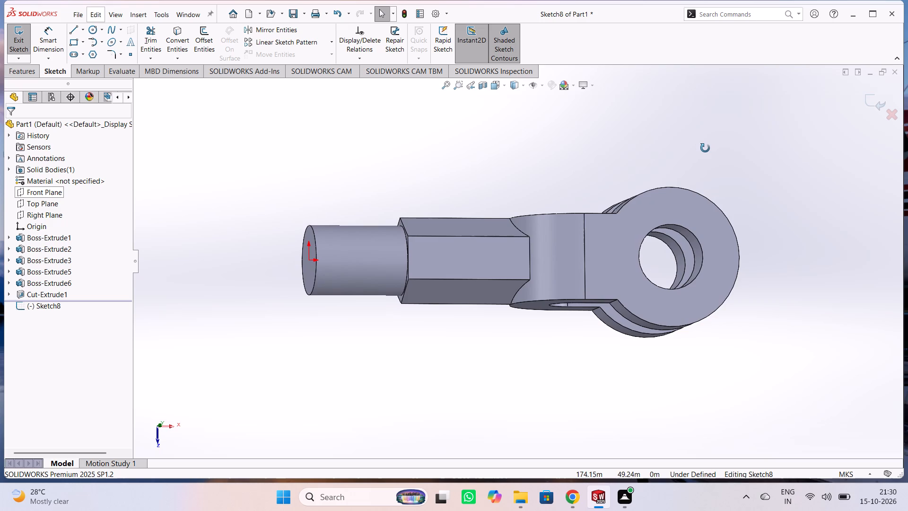
{"action": "middle_click_drag", "start_coordinate": [705, 148], "coordinate": [699, 99]}
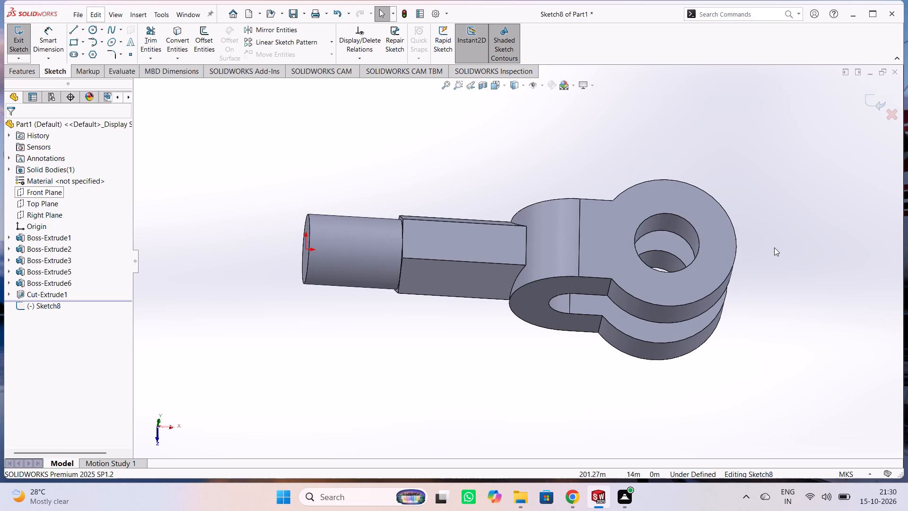
{"action": "middle_click_drag", "start_coordinate": [774, 247], "coordinate": [785, 184]}
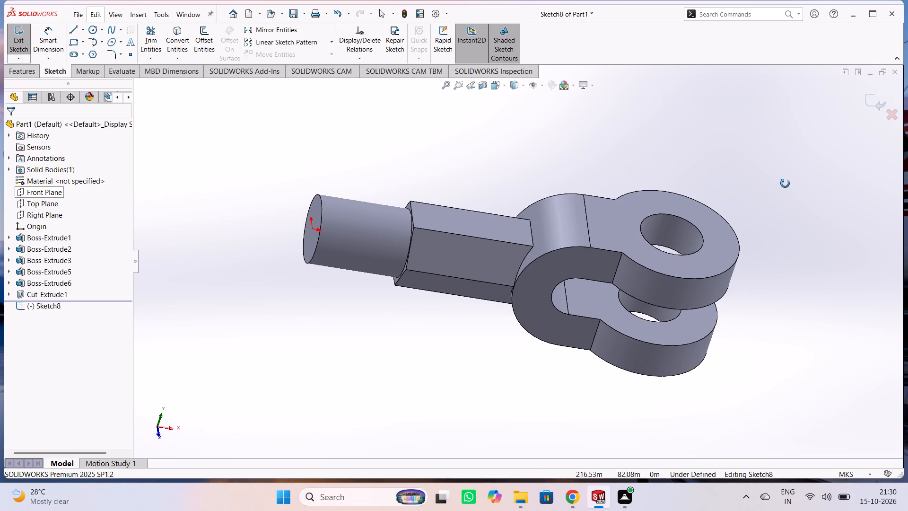
{"action": "middle_click_drag", "start_coordinate": [785, 184], "coordinate": [771, 144]}
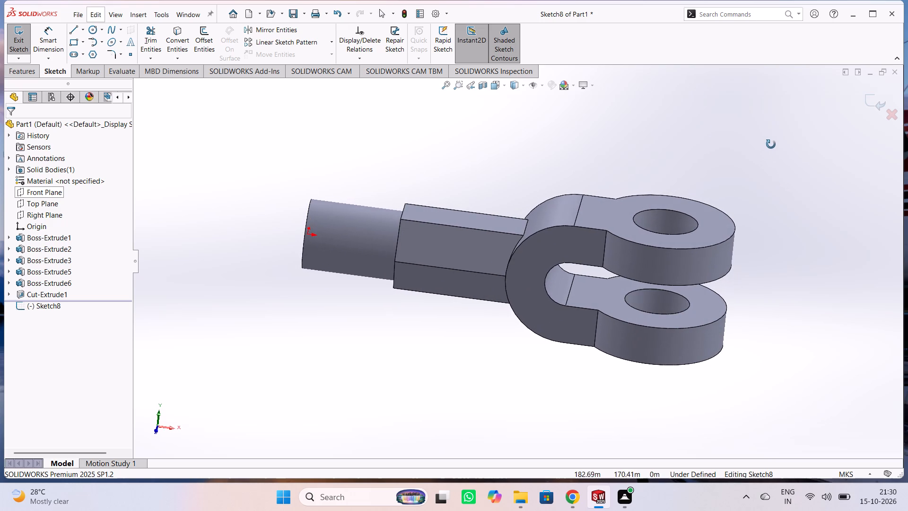
{"action": "middle_click_drag", "start_coordinate": [771, 144], "coordinate": [770, 286]}
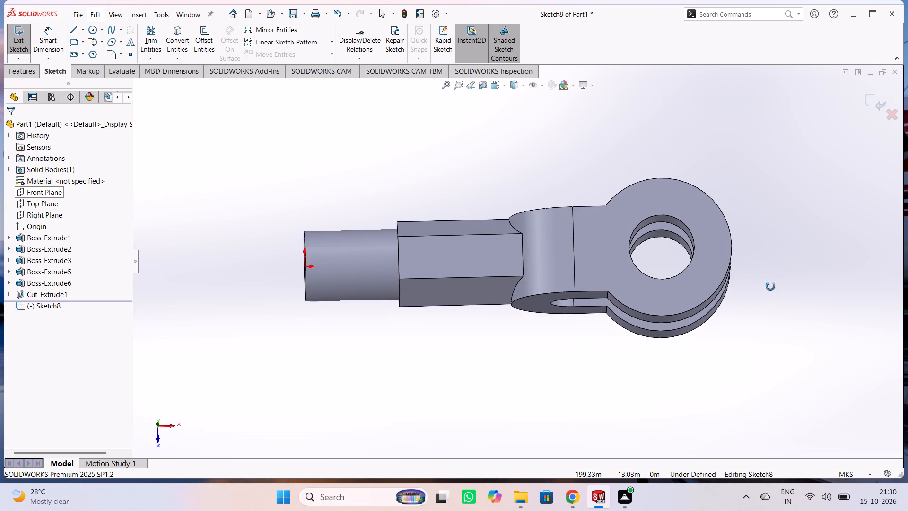
{"action": "middle_click_drag", "start_coordinate": [770, 286], "coordinate": [768, 146]}
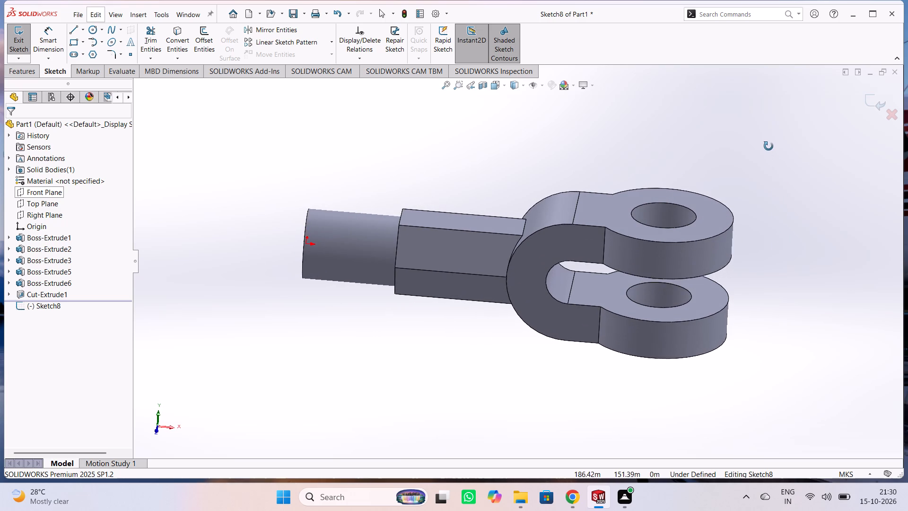
{"action": "middle_click_drag", "start_coordinate": [768, 146], "coordinate": [768, 138]}
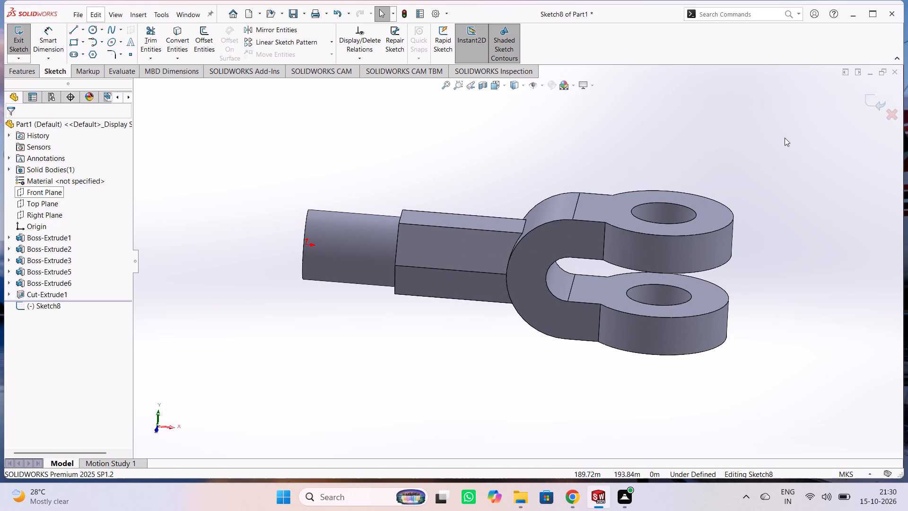
{"action": "key", "text": "ctrl+8"}
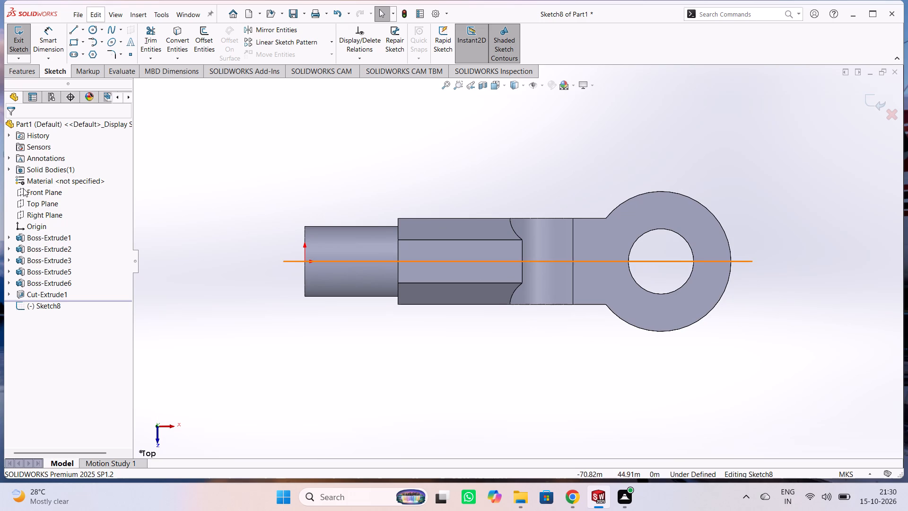
Sketch a circle of radius 30 m on the Top Plane, centred on the pin hole and matching the round boss's outer edge.
{"action": "left_click", "coordinate": [92, 27]}
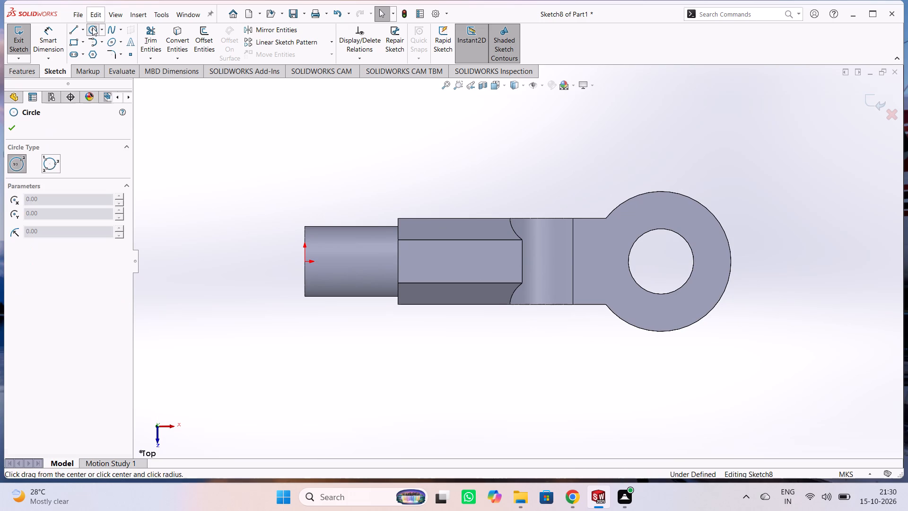
{"action": "left_click", "coordinate": [661, 261]}
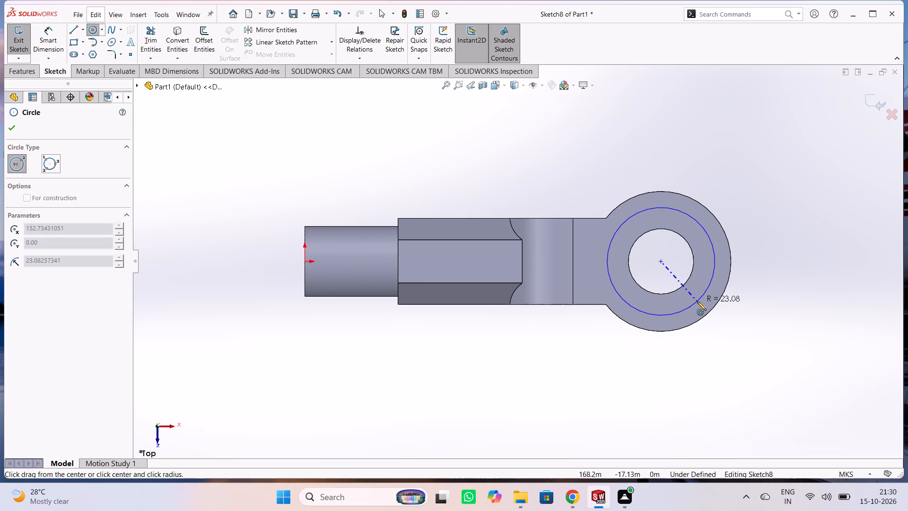
{"action": "left_click", "coordinate": [723, 293]}
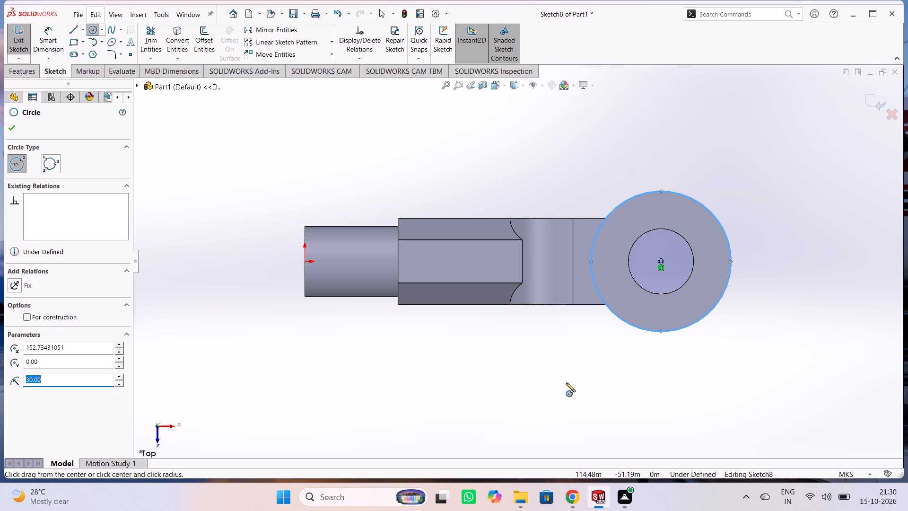
{"action": "key", "text": "Escape"}
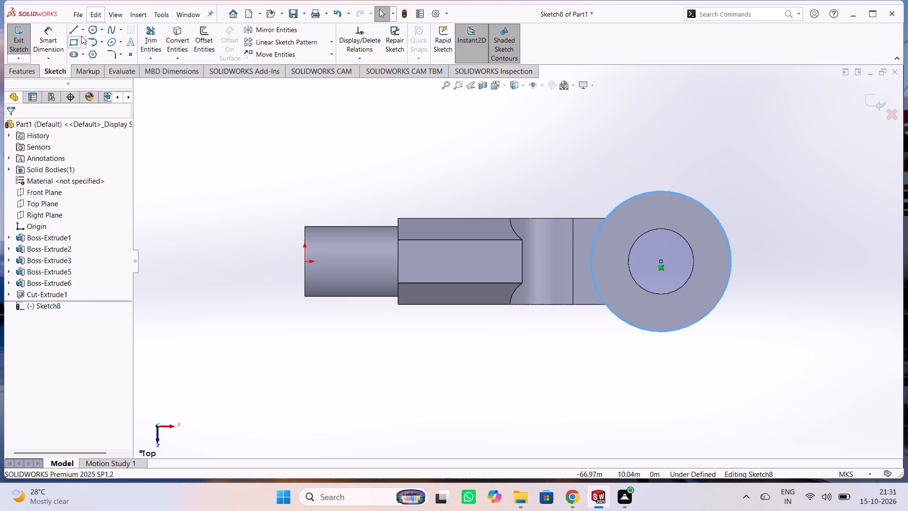
Sketch a circle of radius 14 m concentric with the outer circle, matching the pin hole's edge.
{"action": "left_click", "coordinate": [91, 28]}
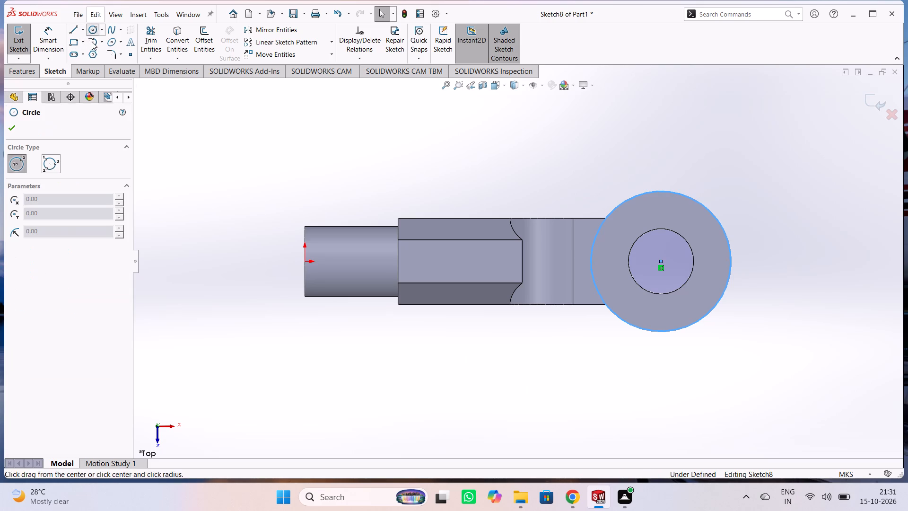
{"action": "left_click", "coordinate": [660, 262]}
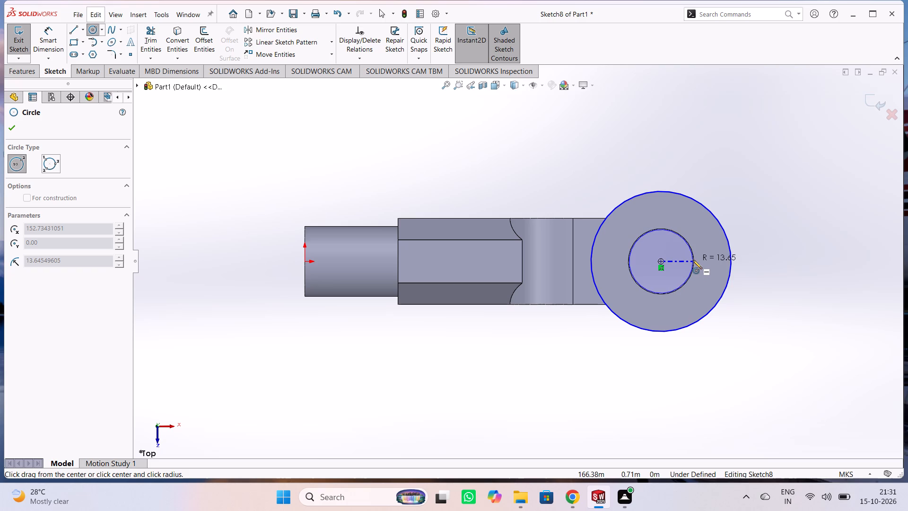
{"action": "left_click", "coordinate": [665, 295]}
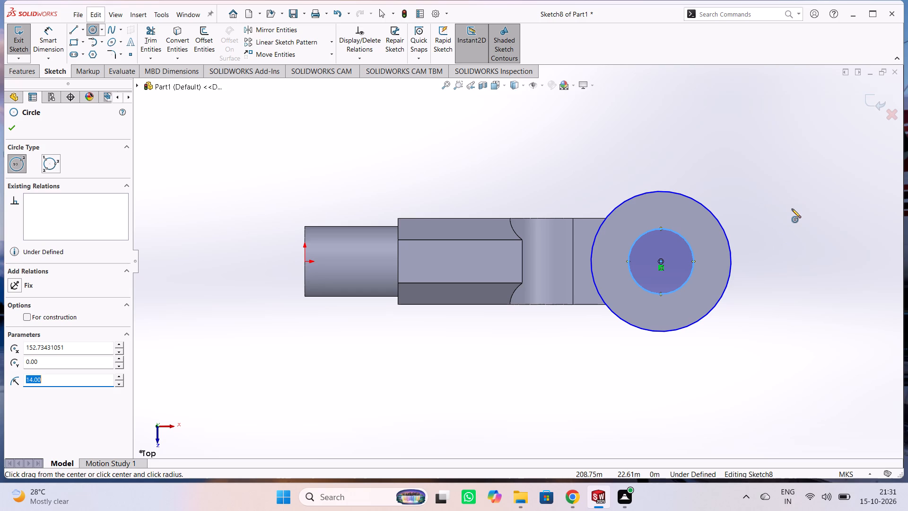
{"action": "key", "text": "Escape"}
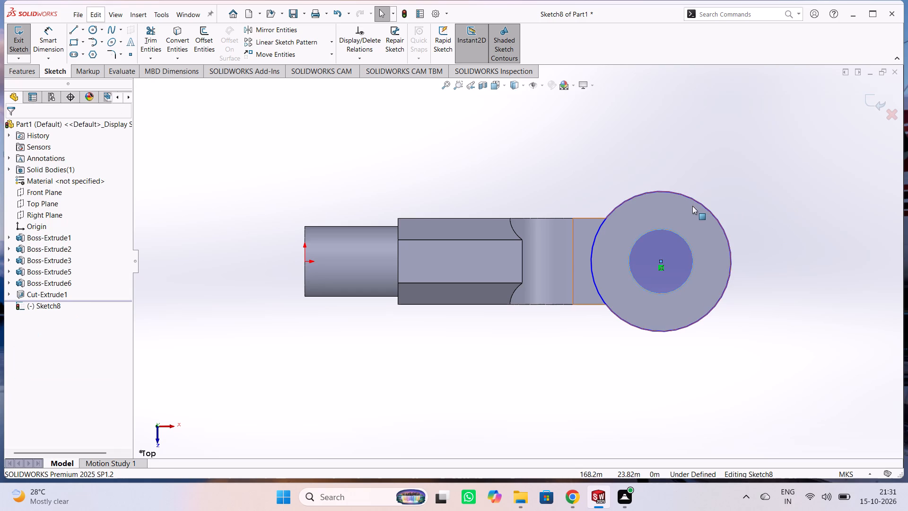
Dimension the outer circle's diameter at 60 m and the inner circle's at 28 m, and exit the sketch.
{"action": "right_click", "coordinate": [698, 163]}
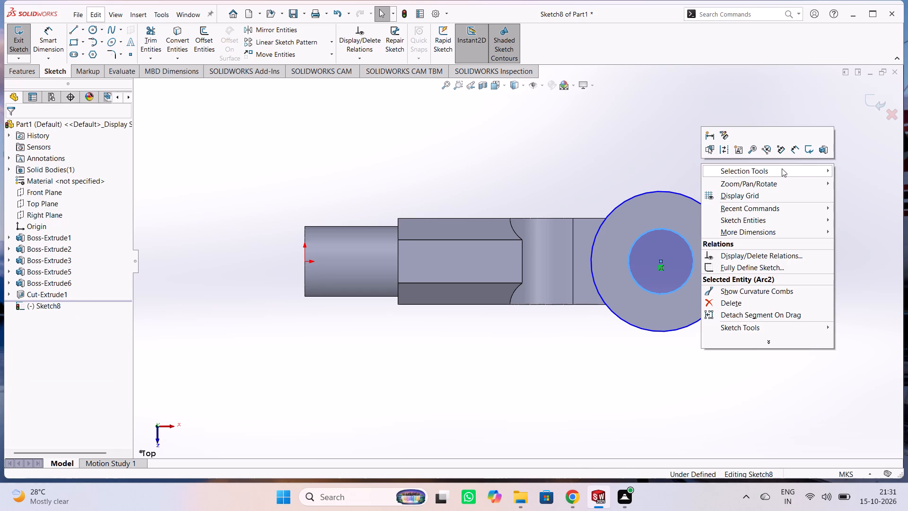
{"action": "left_click", "coordinate": [798, 148]}
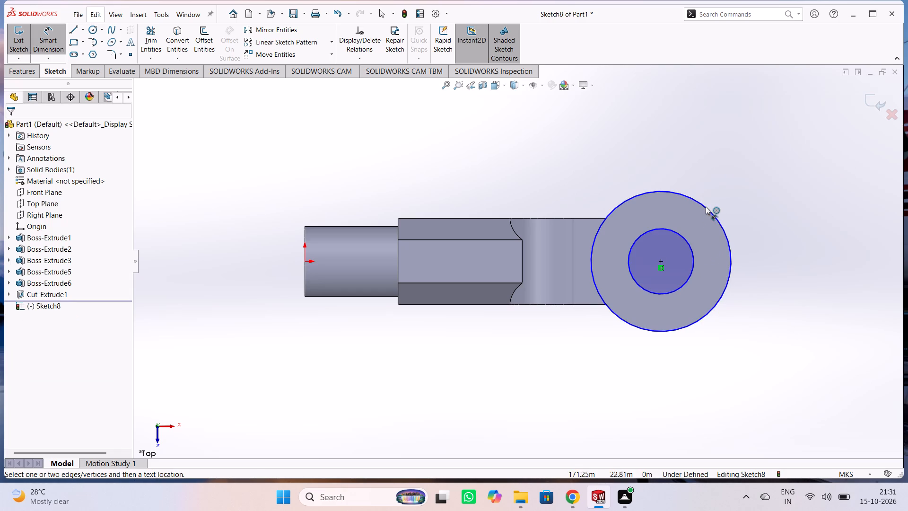
{"action": "left_click", "coordinate": [706, 206]}
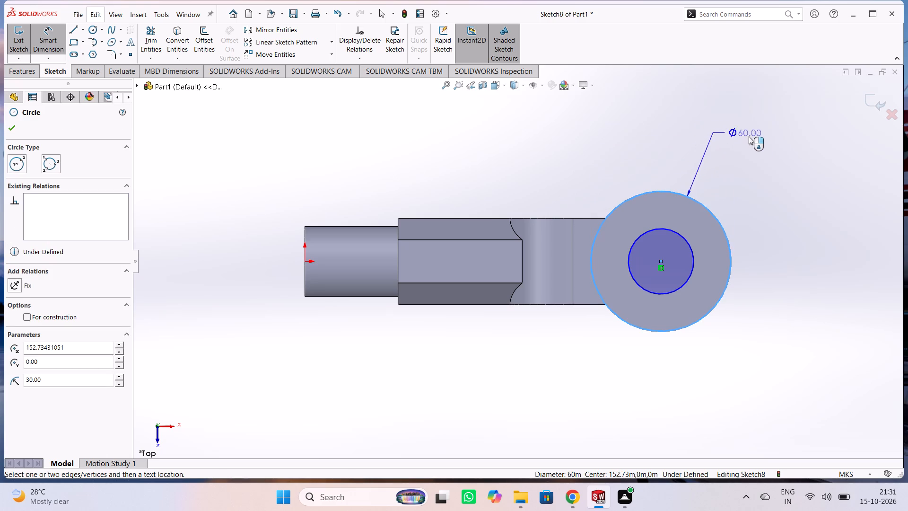
{"action": "left_click", "coordinate": [759, 142]}
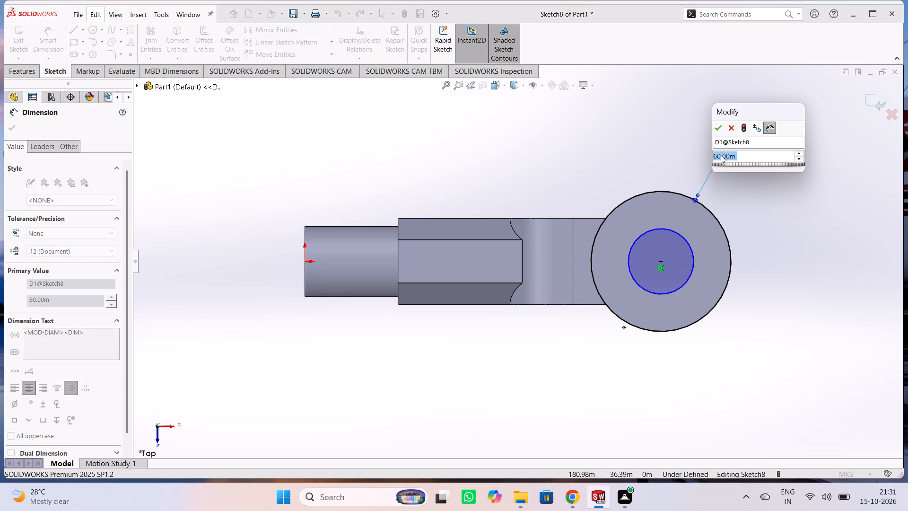
{"action": "left_click", "coordinate": [716, 125]}
{"action": "left_click", "coordinate": [693, 250]}
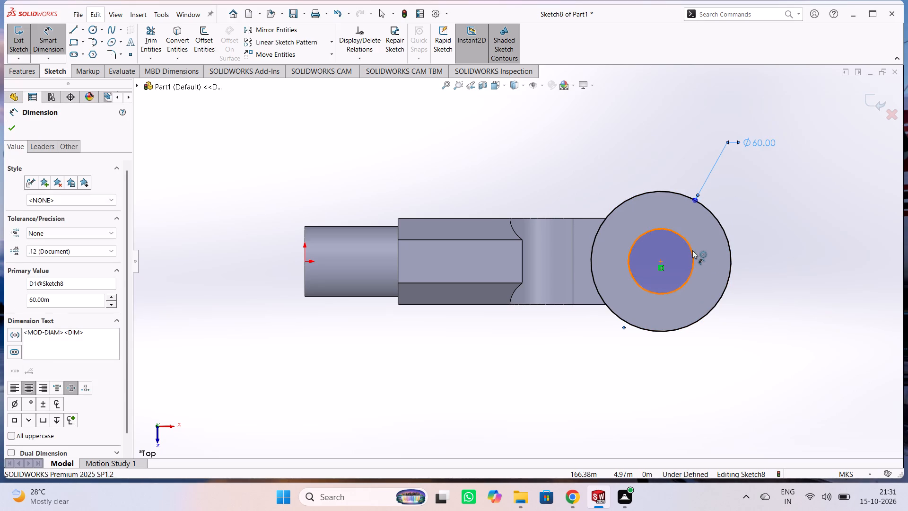
{"action": "left_click", "coordinate": [754, 185]}
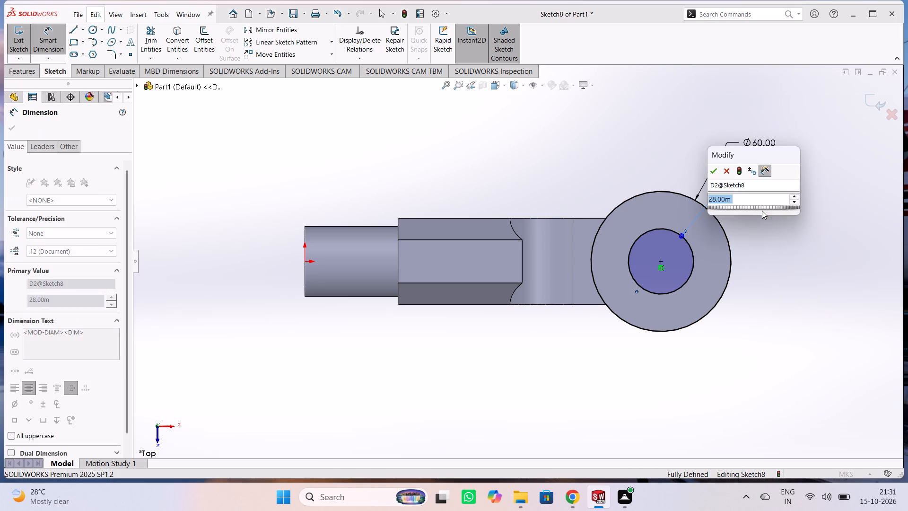
{"action": "left_click", "coordinate": [716, 174]}
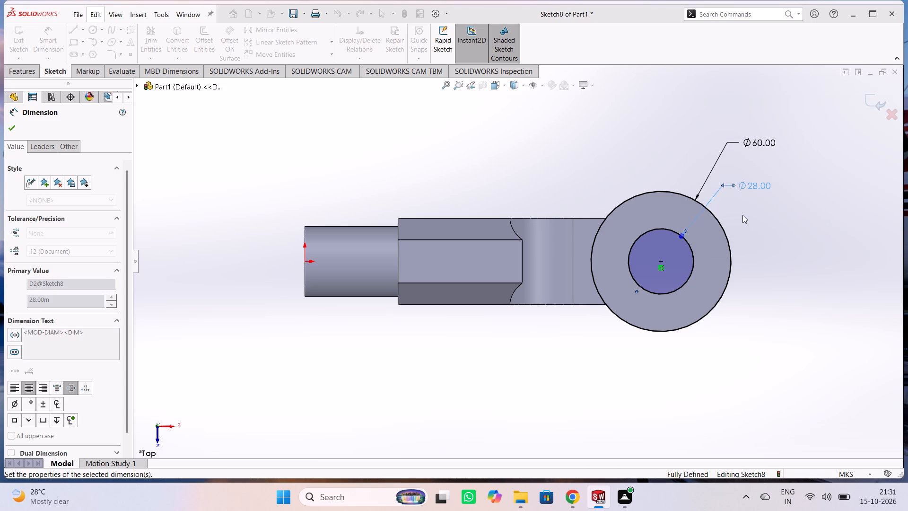
{"action": "left_click", "coordinate": [742, 215]}
{"action": "scroll", "coordinate": [762, 285], "scroll_direction": "up", "scroll_amount": 1}
{"action": "middle_click_drag", "start_coordinate": [766, 287], "coordinate": [768, 132]}
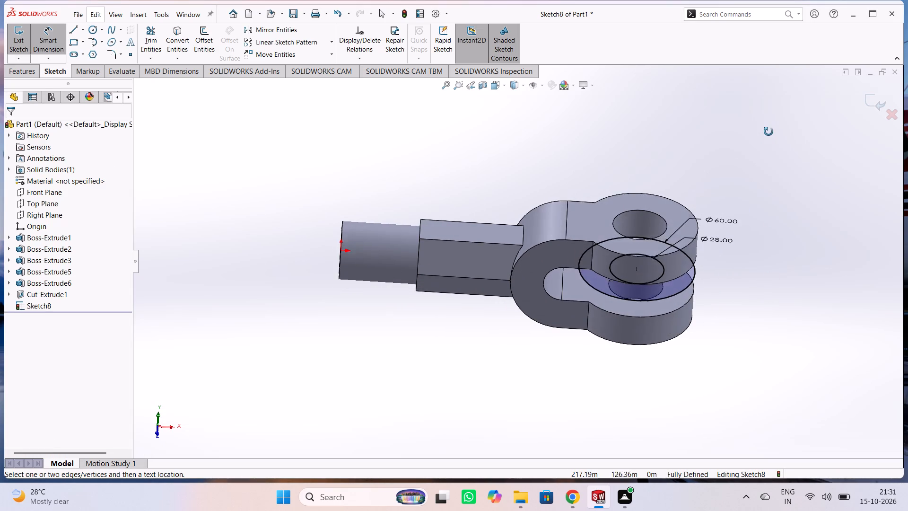
{"action": "middle_click_drag", "start_coordinate": [768, 132], "coordinate": [769, 123]}
{"action": "middle_click", "coordinate": [769, 123]}
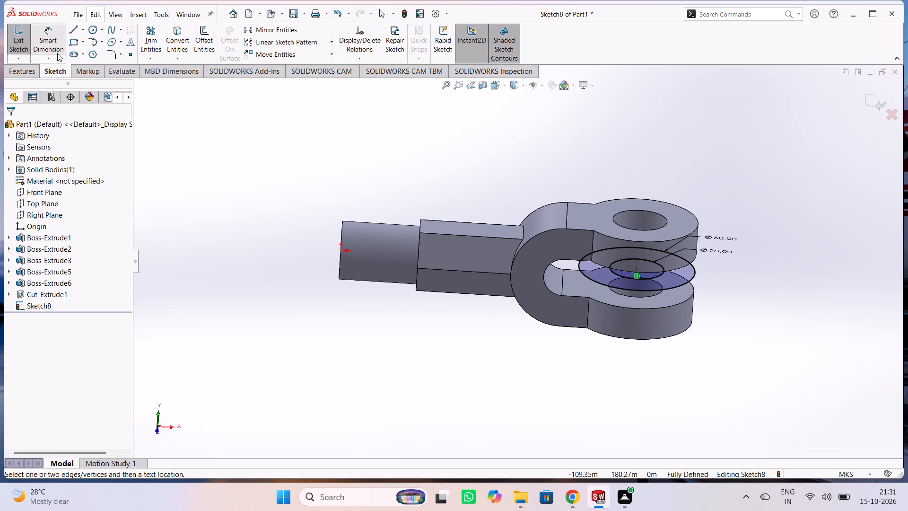
{"action": "left_click", "coordinate": [21, 45]}
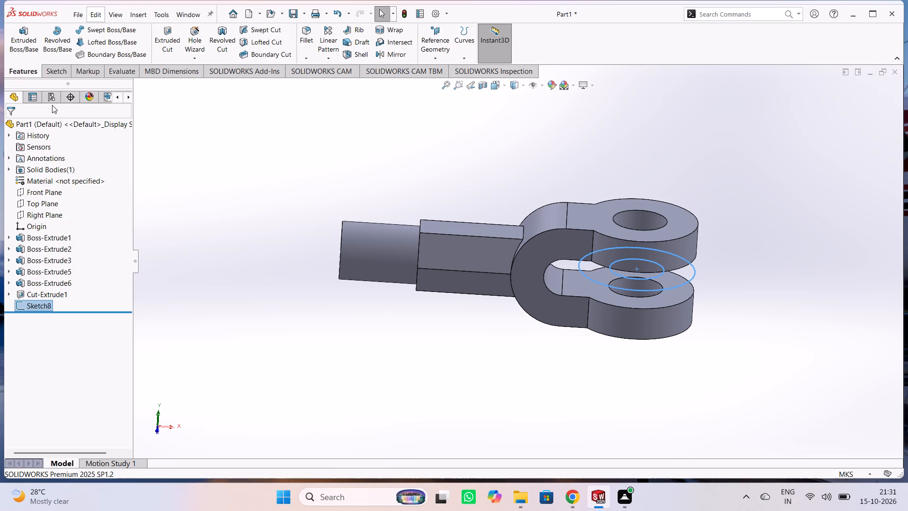
Extrude the ring sketch as a Mid Plane boss 20 m deep with merged result, filling the gap between the fork arms.
{"action": "left_click", "coordinate": [22, 38]}
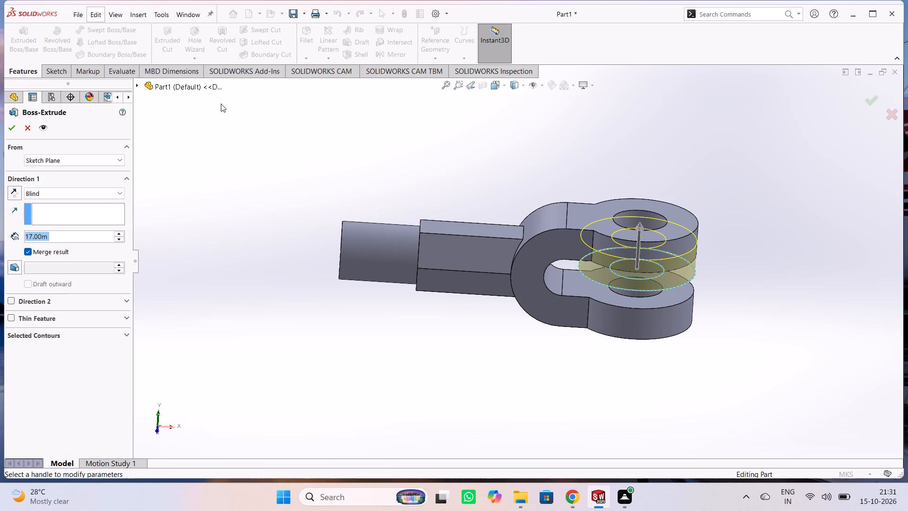
{"action": "left_click", "coordinate": [73, 193]}
{"action": "left_click", "coordinate": [60, 261]}
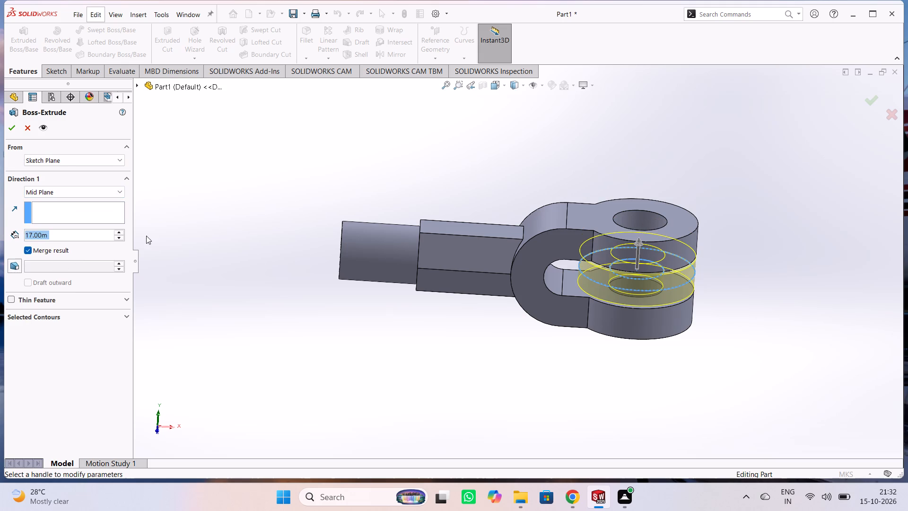
{"action": "middle_click_drag", "start_coordinate": [239, 253], "coordinate": [254, 210]}
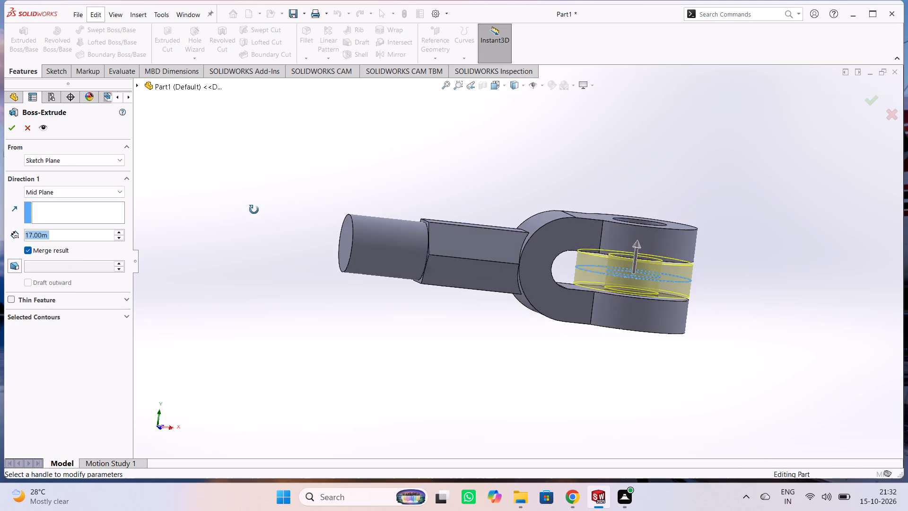
{"action": "middle_click_drag", "start_coordinate": [254, 210], "coordinate": [234, 199]}
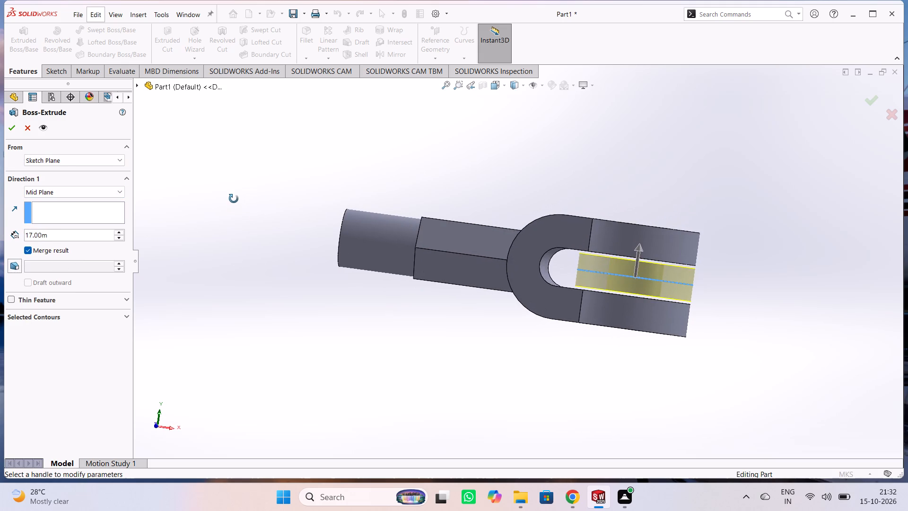
{"action": "middle_click_drag", "start_coordinate": [234, 199], "coordinate": [229, 201]}
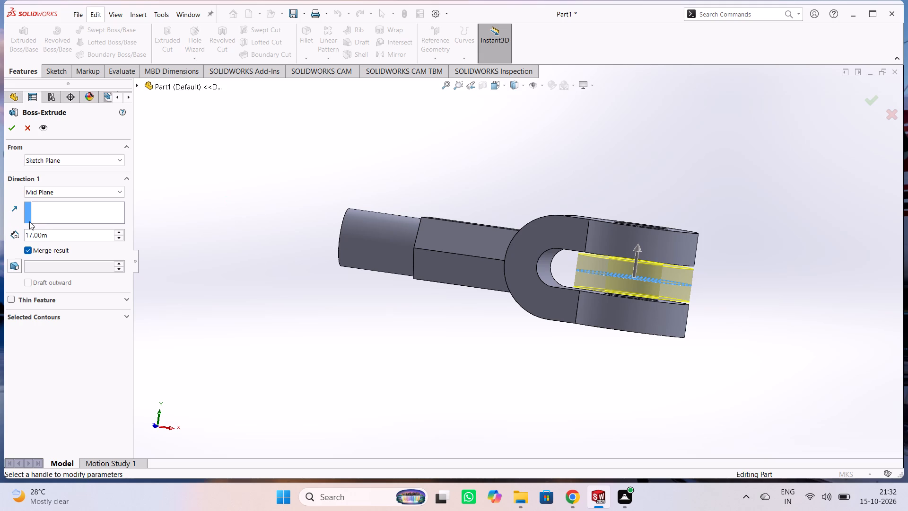
{"action": "double_click", "coordinate": [56, 231]}
{"action": "type", "text": "20"}
{"action": "key", "text": "Return"}
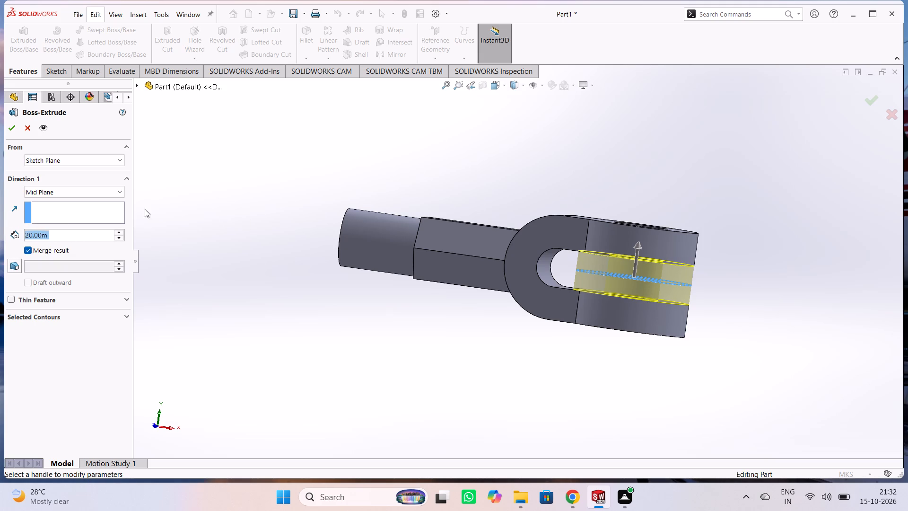
{"action": "left_click", "coordinate": [9, 131]}
{"action": "left_click", "coordinate": [227, 164]}
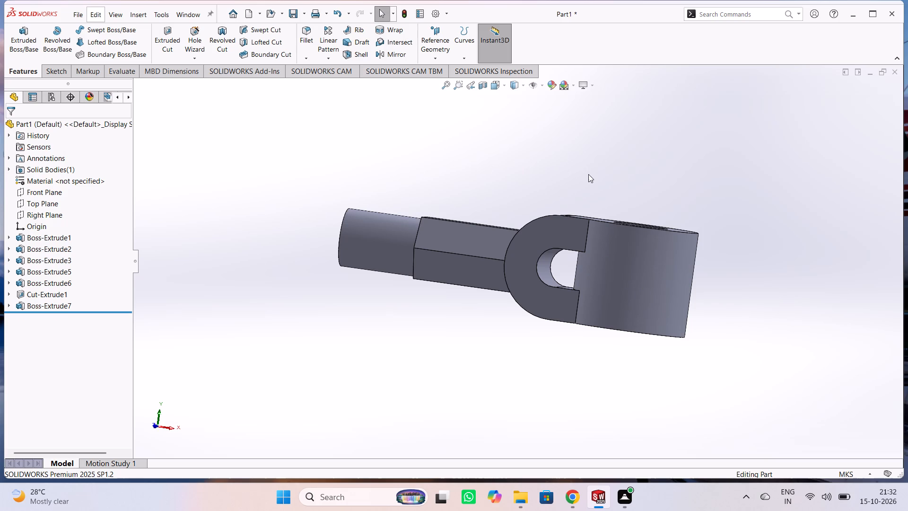
Examine the filled fork end, the pin hole and the cylindrical outer face from several angles.
{"action": "middle_click_drag", "start_coordinate": [607, 179], "coordinate": [577, 245]}
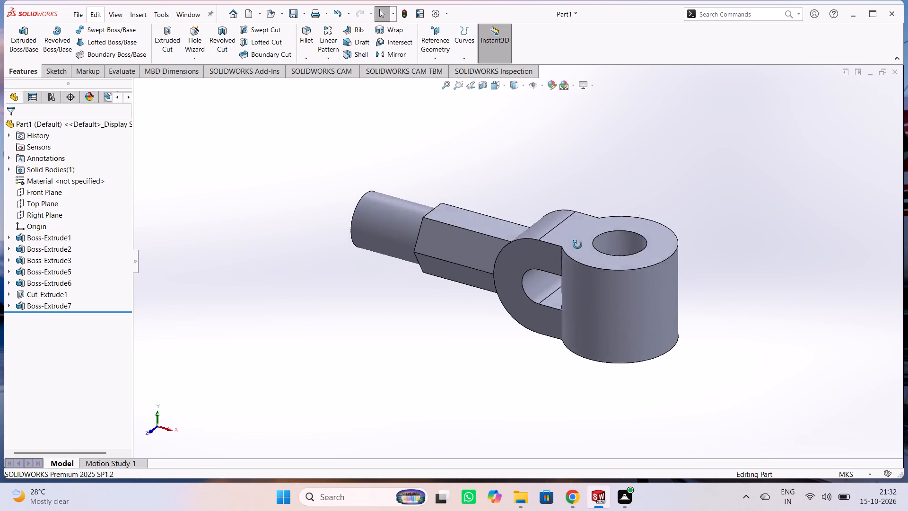
{"action": "middle_click_drag", "start_coordinate": [577, 245], "coordinate": [397, 231]}
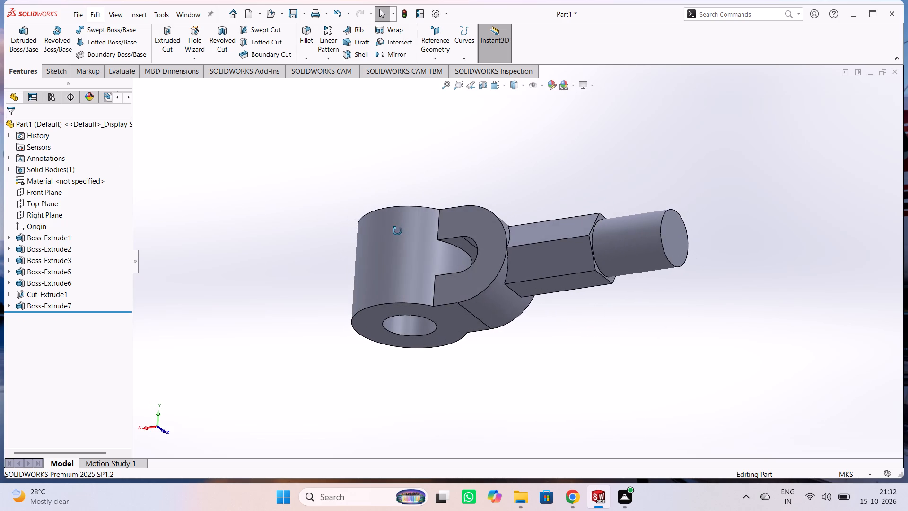
{"action": "middle_click_drag", "start_coordinate": [397, 231], "coordinate": [560, 249]}
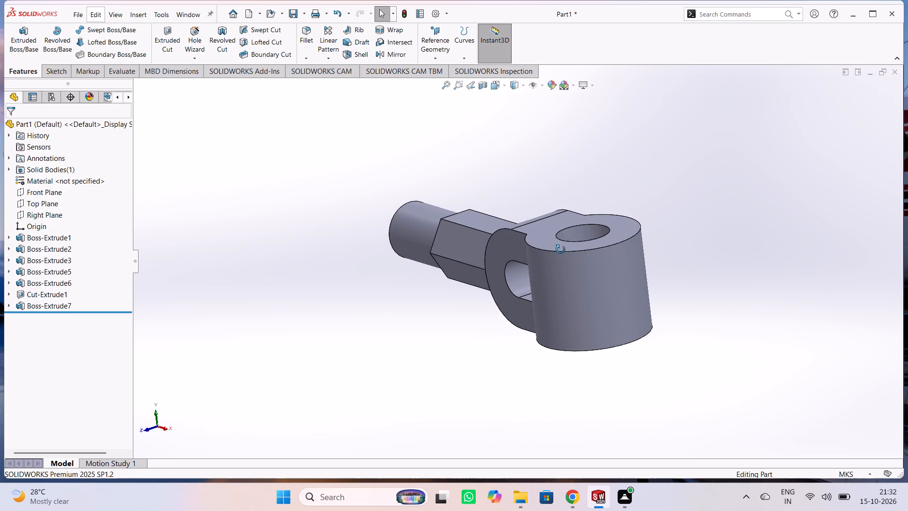
{"action": "middle_click_drag", "start_coordinate": [560, 249], "coordinate": [591, 250]}
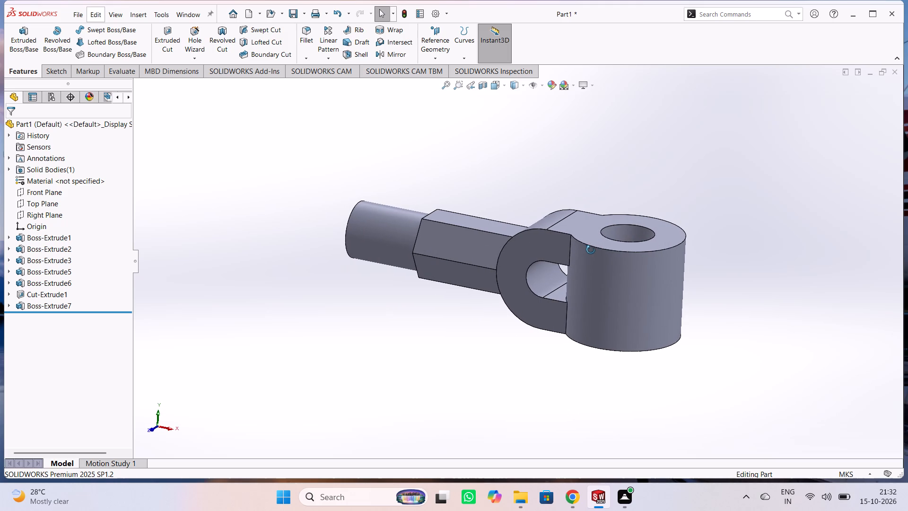
{"action": "middle_click_drag", "start_coordinate": [591, 250], "coordinate": [601, 248]}
{"action": "scroll", "coordinate": [603, 248], "scroll_direction": "up", "scroll_amount": 1}
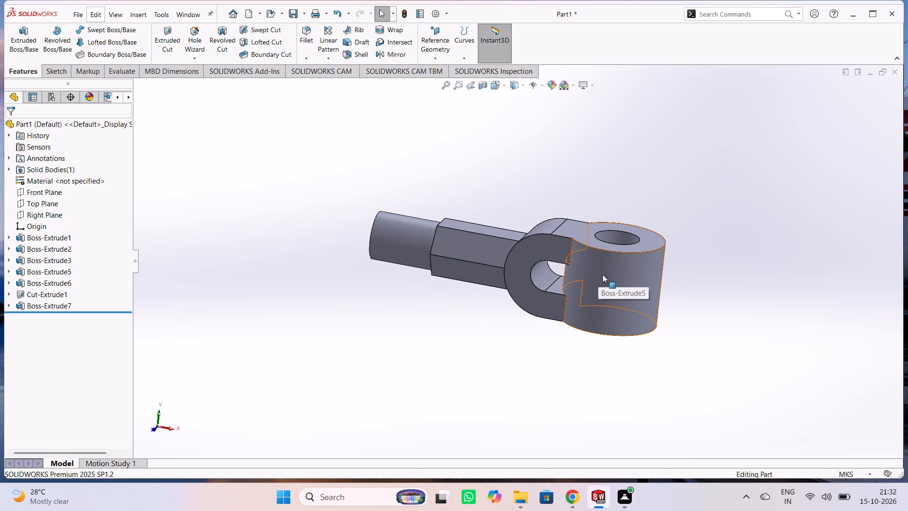
{"action": "left_click", "coordinate": [609, 286]}
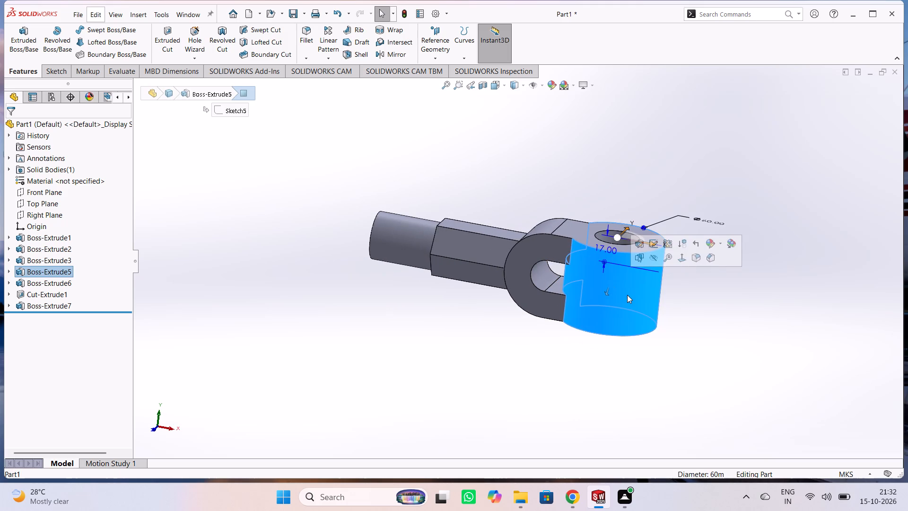
{"action": "left_click", "coordinate": [532, 361]}
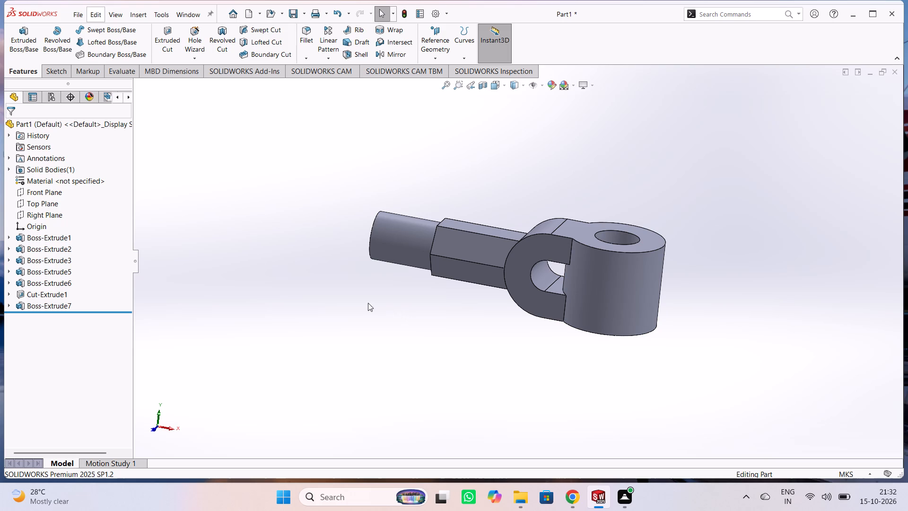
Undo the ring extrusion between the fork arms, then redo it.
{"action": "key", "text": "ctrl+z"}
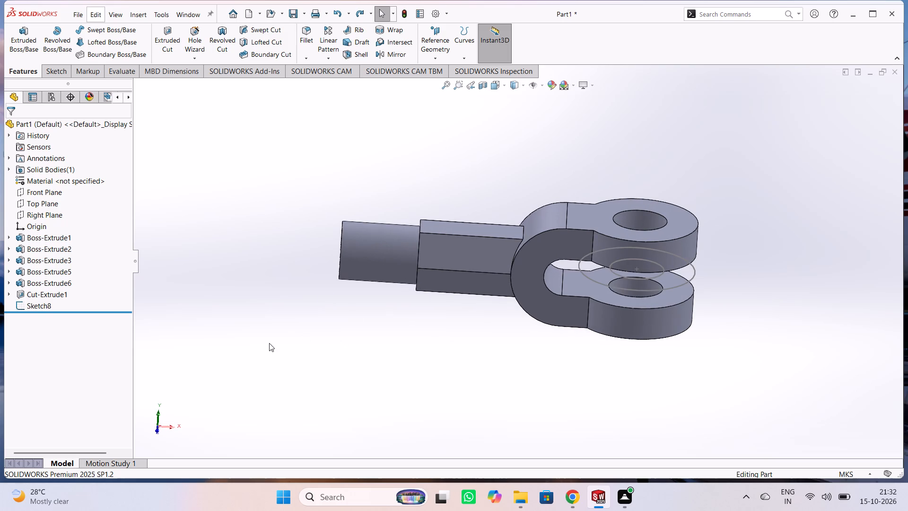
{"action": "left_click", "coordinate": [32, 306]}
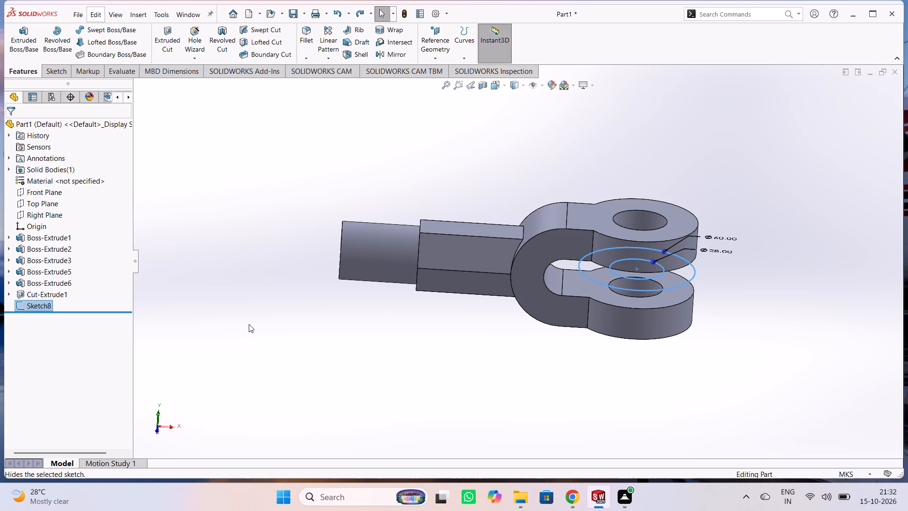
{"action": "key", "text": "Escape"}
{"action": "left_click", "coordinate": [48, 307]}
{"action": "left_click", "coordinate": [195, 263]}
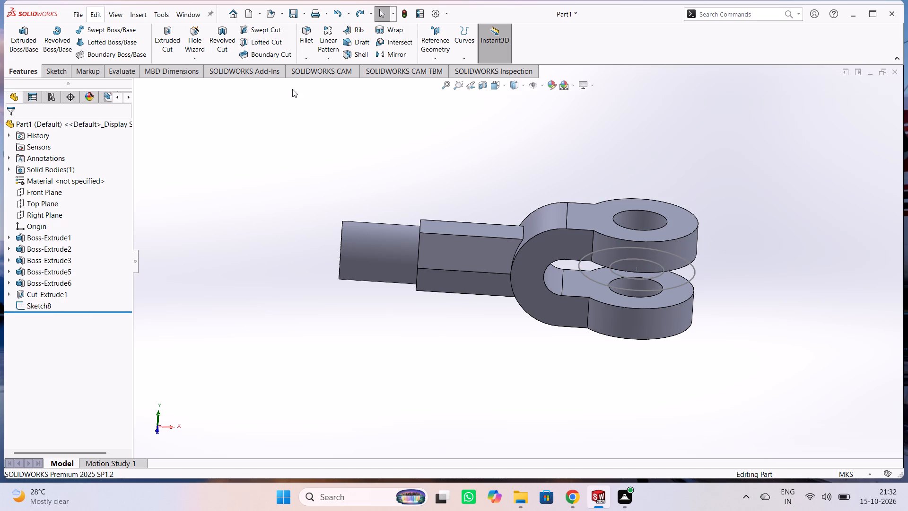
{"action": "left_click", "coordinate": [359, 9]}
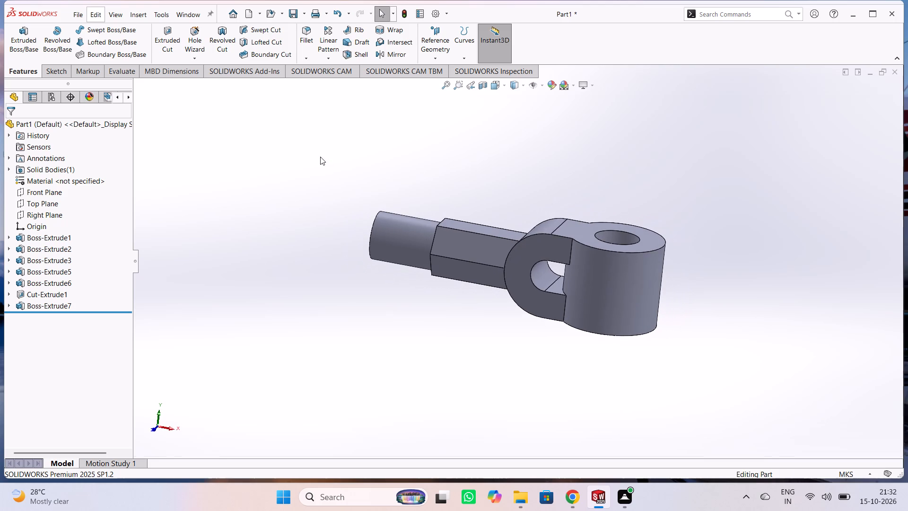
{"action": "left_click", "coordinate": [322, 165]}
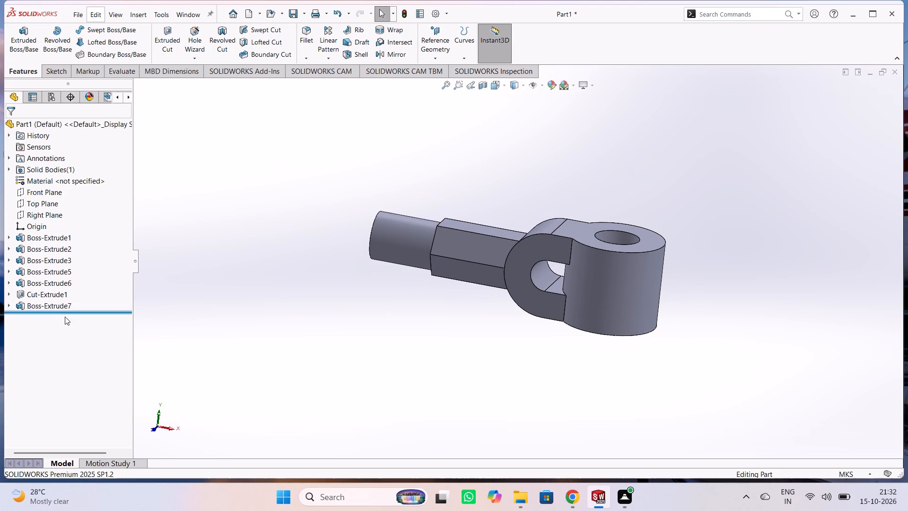
Edit the Mid Plane ring extrusion between the fork arms and set its depth to 18 m.
{"action": "left_click", "coordinate": [55, 303]}
{"action": "left_click", "coordinate": [66, 276]}
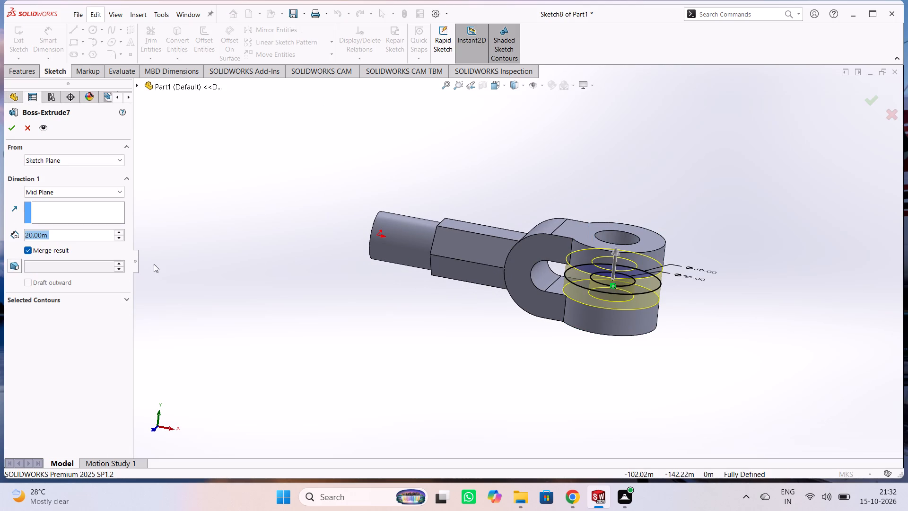
{"action": "left_click", "coordinate": [79, 235]}
{"action": "double_click", "coordinate": [79, 235]}
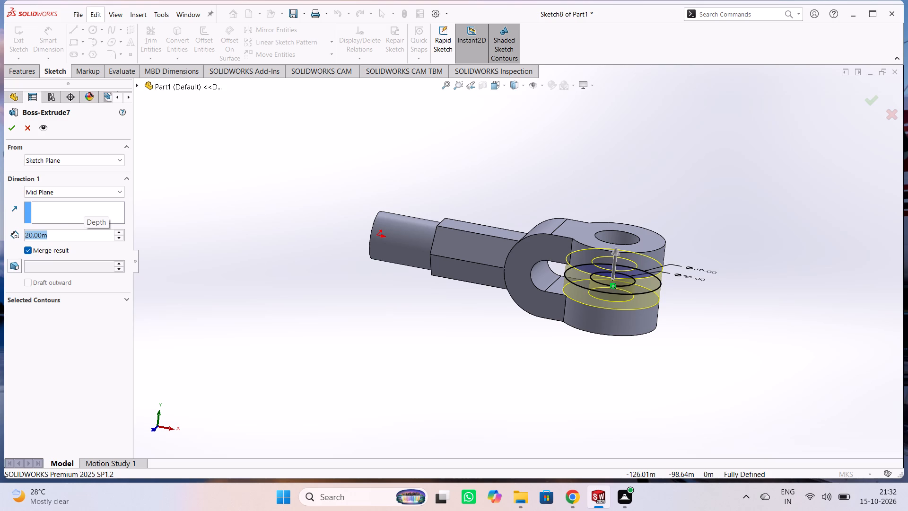
{"action": "type", "text": "18"}
{"action": "key", "text": "Return"}
{"action": "left_click", "coordinate": [210, 280]}
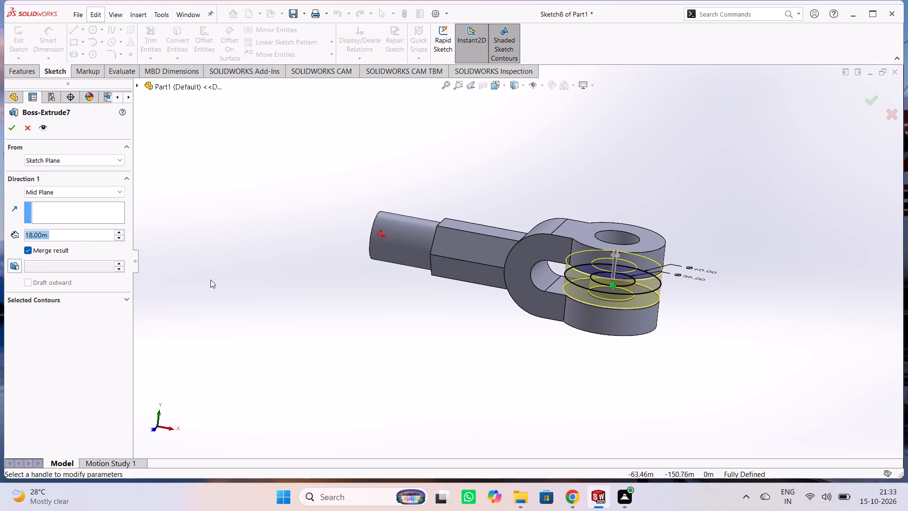
{"action": "middle_click_drag", "start_coordinate": [282, 301], "coordinate": [288, 245]}
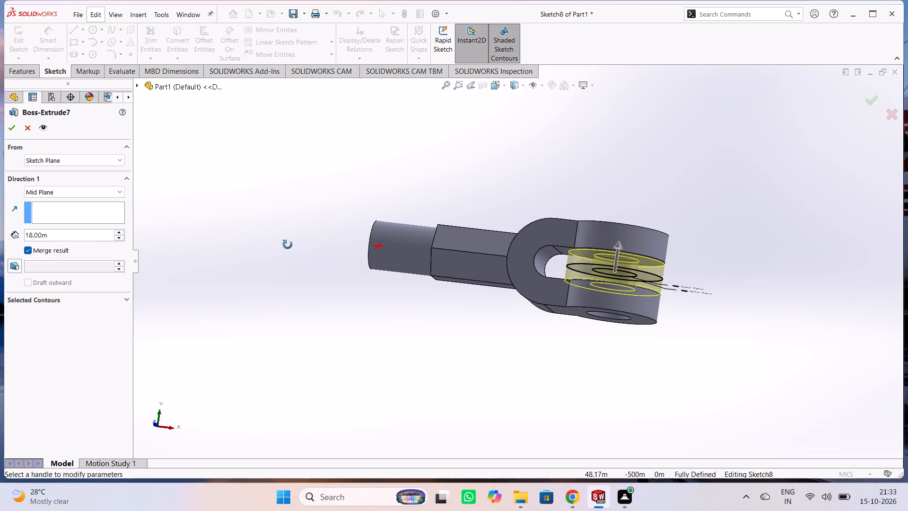
{"action": "middle_click_drag", "start_coordinate": [288, 245], "coordinate": [290, 258]}
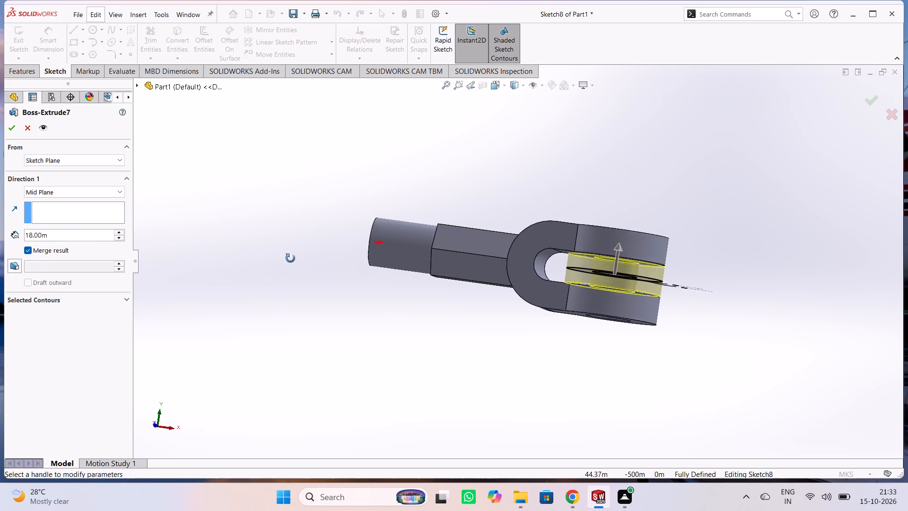
{"action": "middle_click_drag", "start_coordinate": [290, 258], "coordinate": [296, 265]}
{"action": "middle_click", "coordinate": [297, 266]}
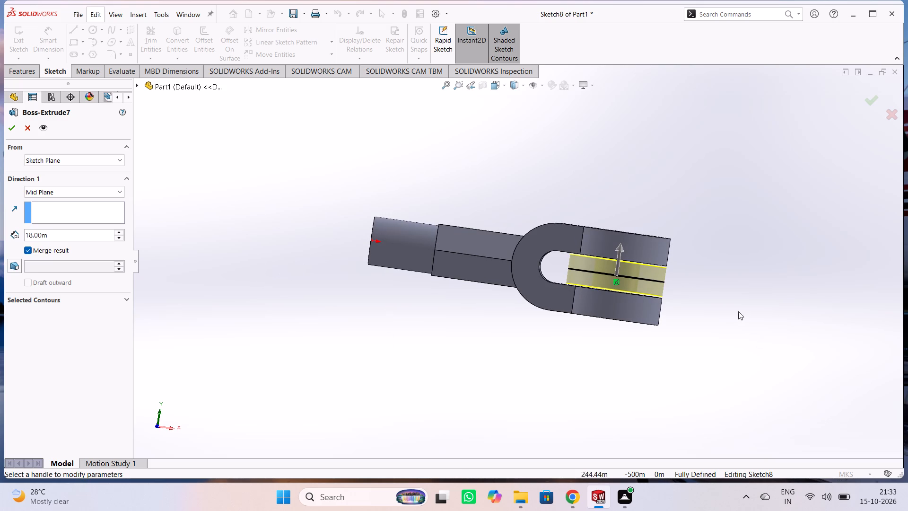
{"action": "scroll", "coordinate": [651, 260], "scroll_direction": "down", "scroll_amount": 2}
{"action": "scroll", "coordinate": [572, 273], "scroll_direction": "down", "scroll_amount": 3}
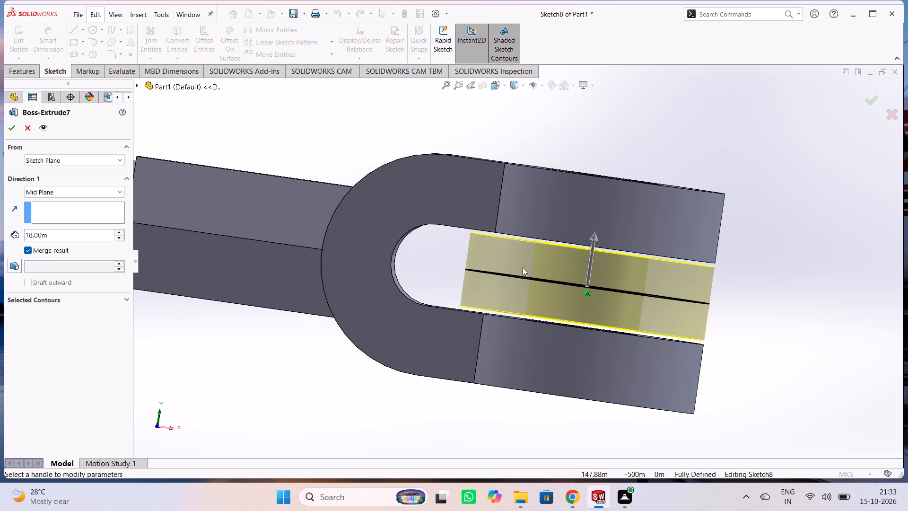
{"action": "scroll", "coordinate": [523, 267], "scroll_direction": "up", "scroll_amount": 1}
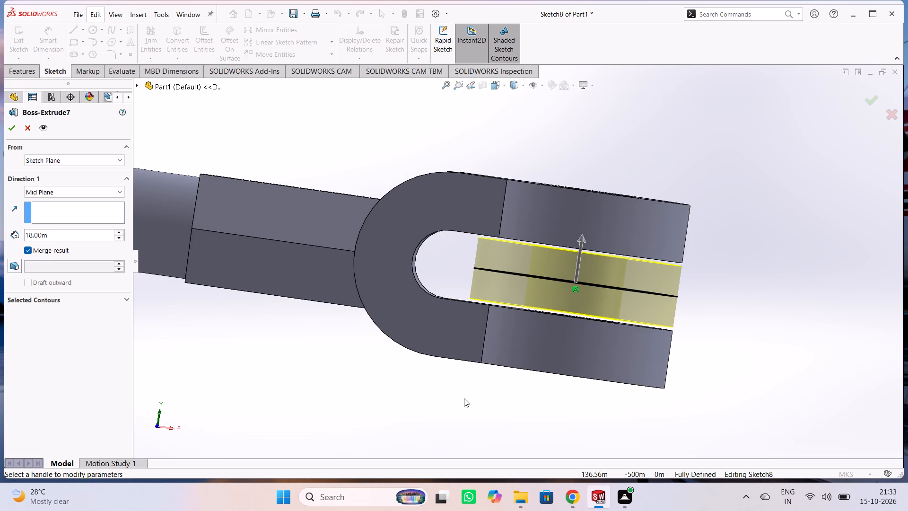
{"action": "left_click", "coordinate": [464, 399]}
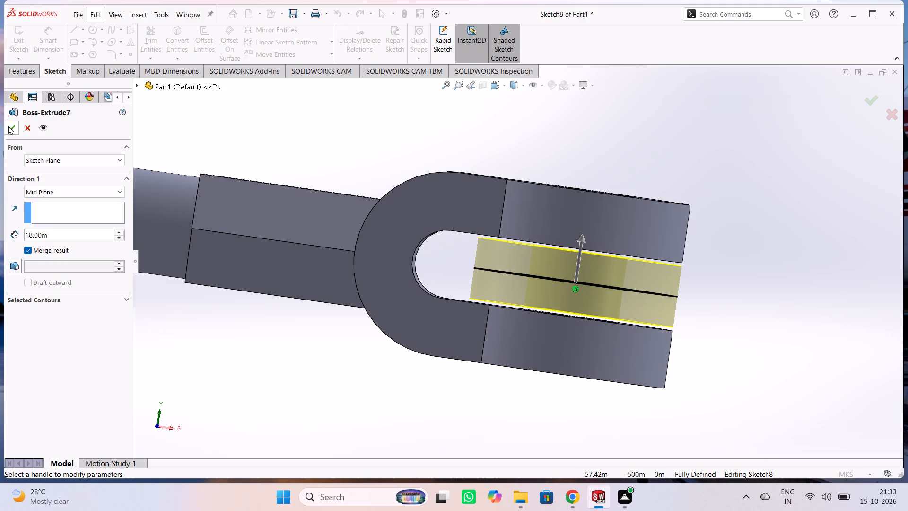
{"action": "left_click", "coordinate": [8, 126]}
{"action": "left_click", "coordinate": [246, 329]}
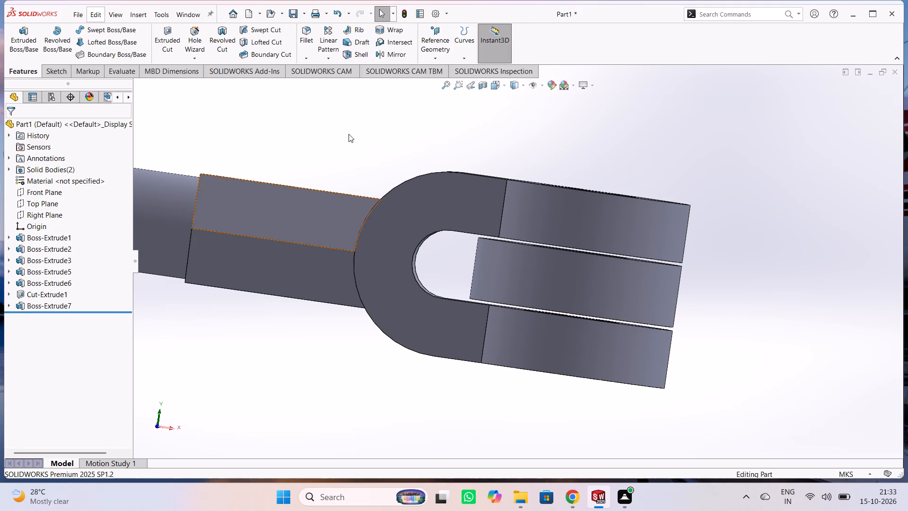
Sketch a circle of about 11.25 m radius on the Top Plane, centred in the fork's pin hole.
{"action": "middle_click_drag", "start_coordinate": [349, 109], "coordinate": [344, 130]}
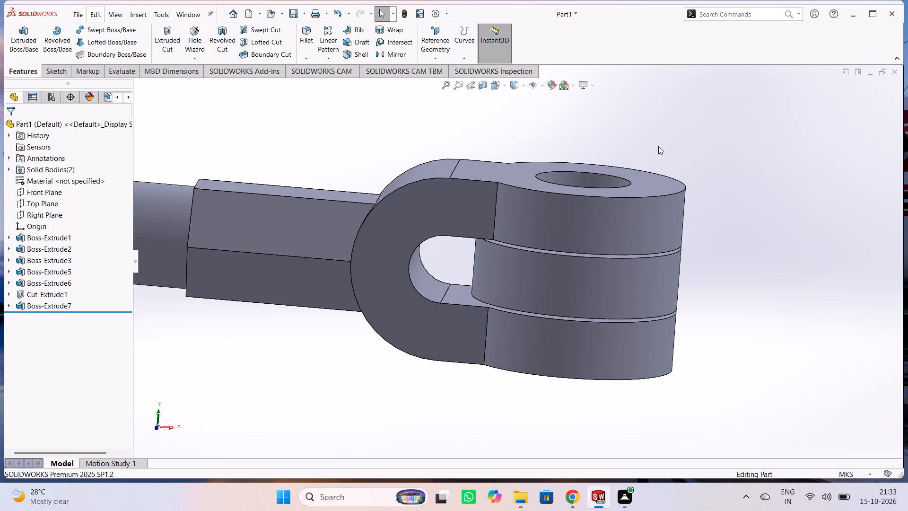
{"action": "middle_click_drag", "start_coordinate": [712, 151], "coordinate": [716, 269]}
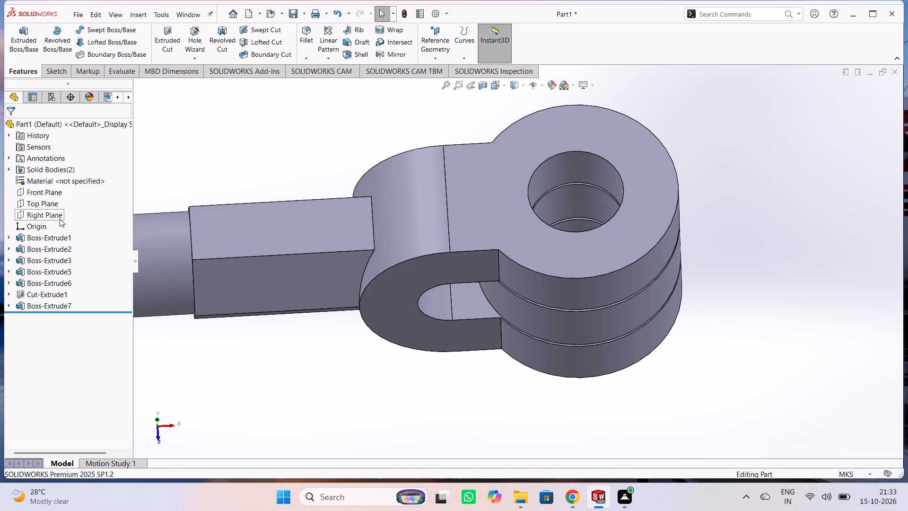
{"action": "left_click", "coordinate": [52, 69]}
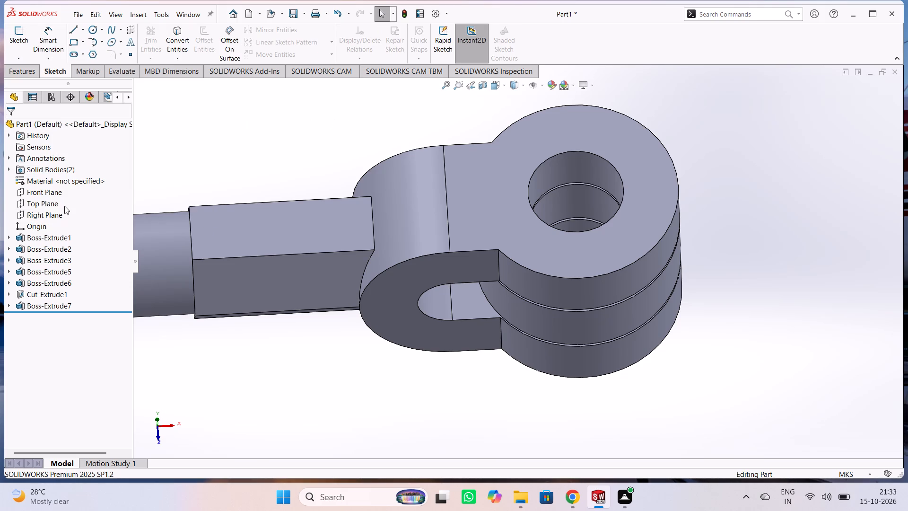
{"action": "left_click", "coordinate": [54, 206]}
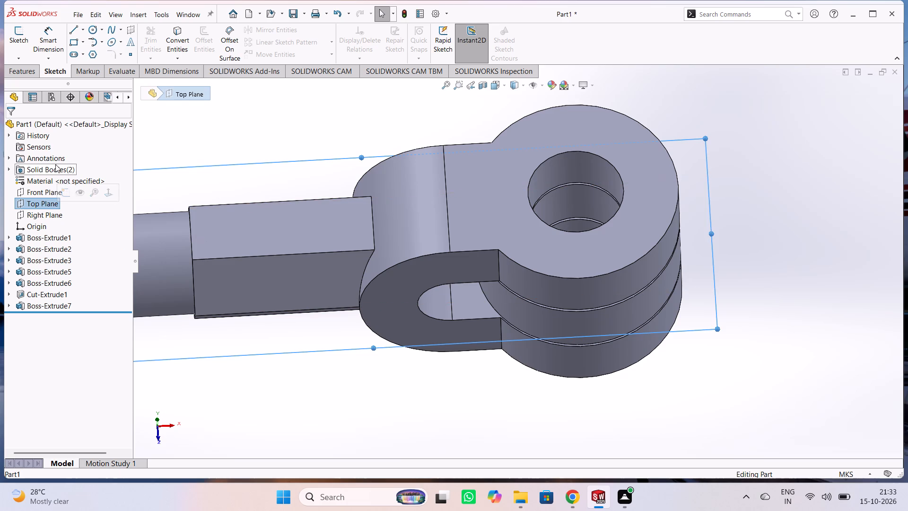
{"action": "left_click", "coordinate": [63, 196]}
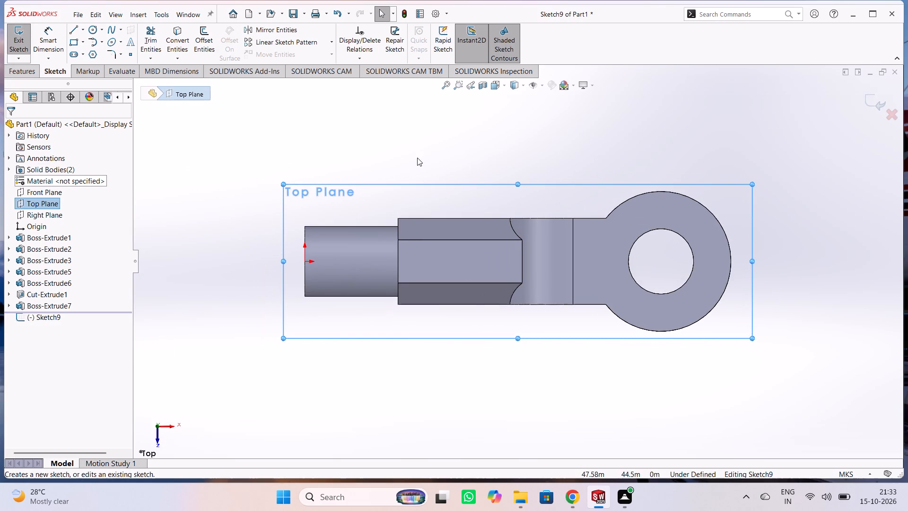
{"action": "left_click", "coordinate": [417, 158]}
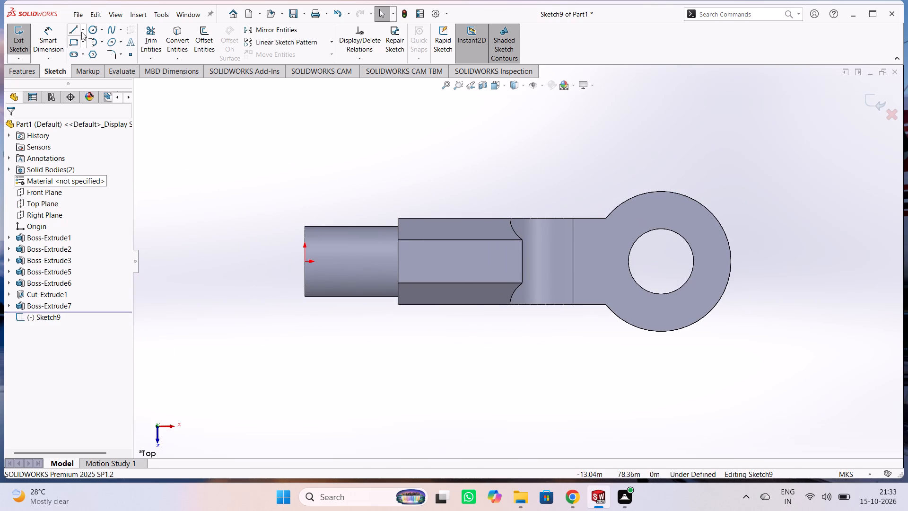
{"action": "left_click", "coordinate": [91, 30]}
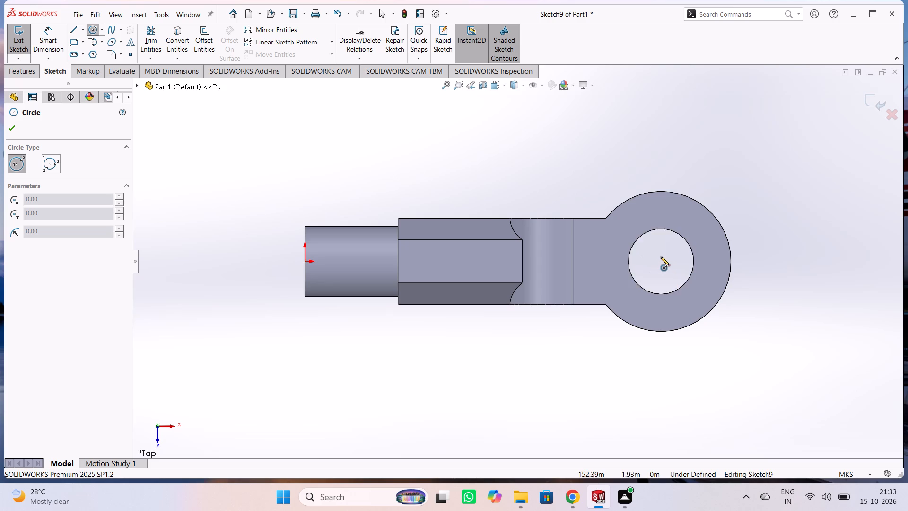
{"action": "left_click", "coordinate": [661, 262]}
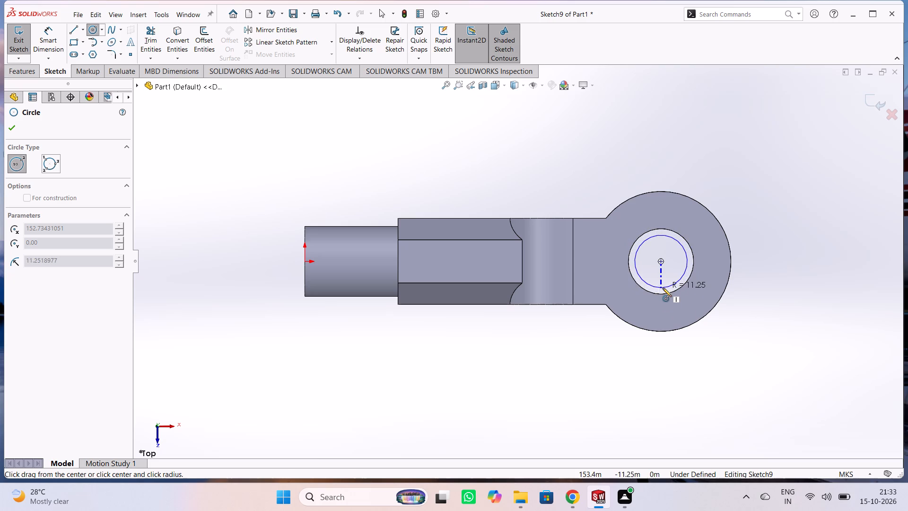
{"action": "left_click", "coordinate": [663, 288]}
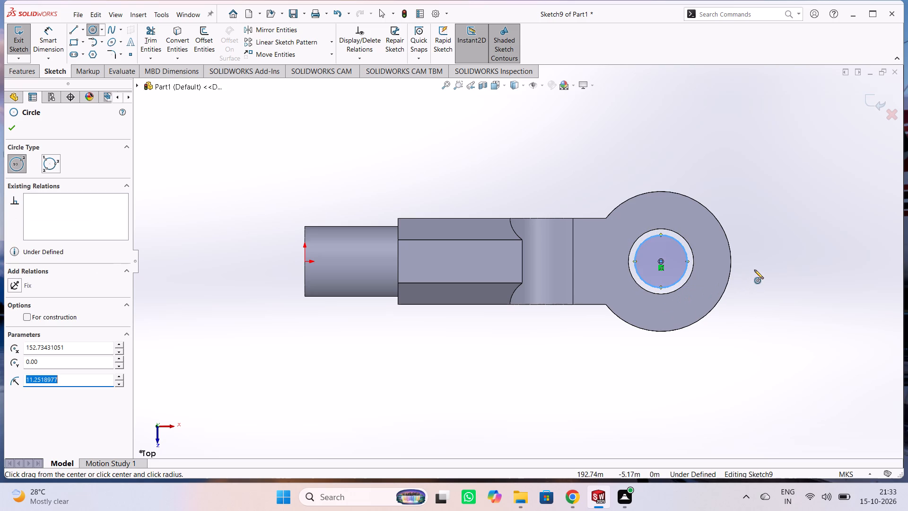
Dimension the new circle's diameter at 28 m to match the pin hole, and exit the sketch.
{"action": "right_click", "coordinate": [754, 270]}
{"action": "left_click", "coordinate": [850, 255]}
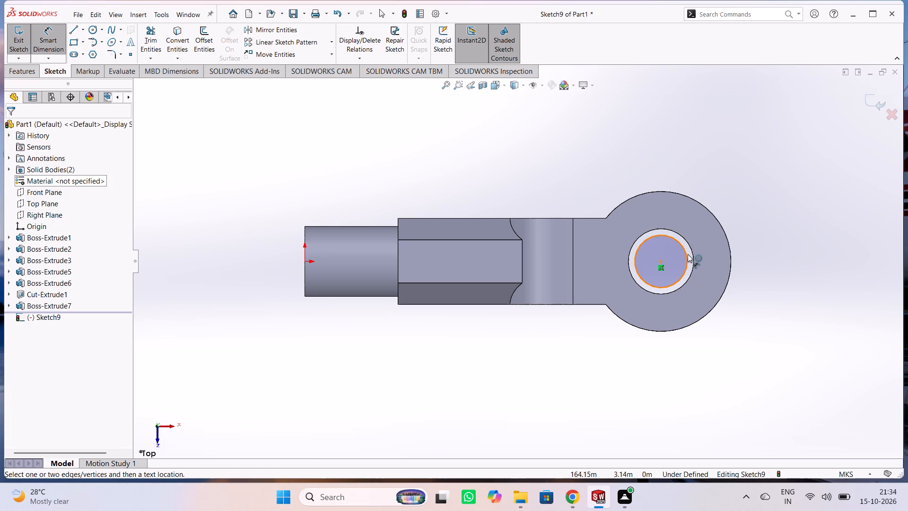
{"action": "left_click", "coordinate": [687, 257]}
{"action": "left_click", "coordinate": [781, 225]}
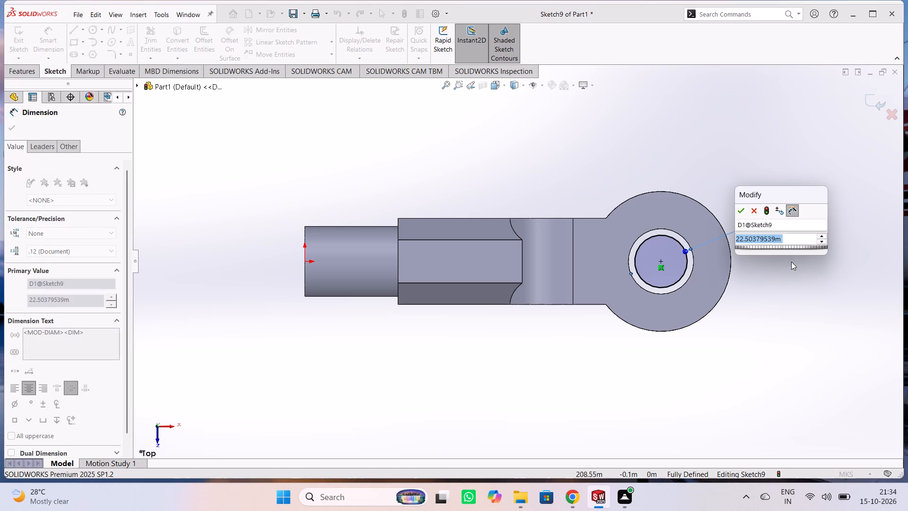
{"action": "type", "text": "28"}
{"action": "key", "text": "Return"}
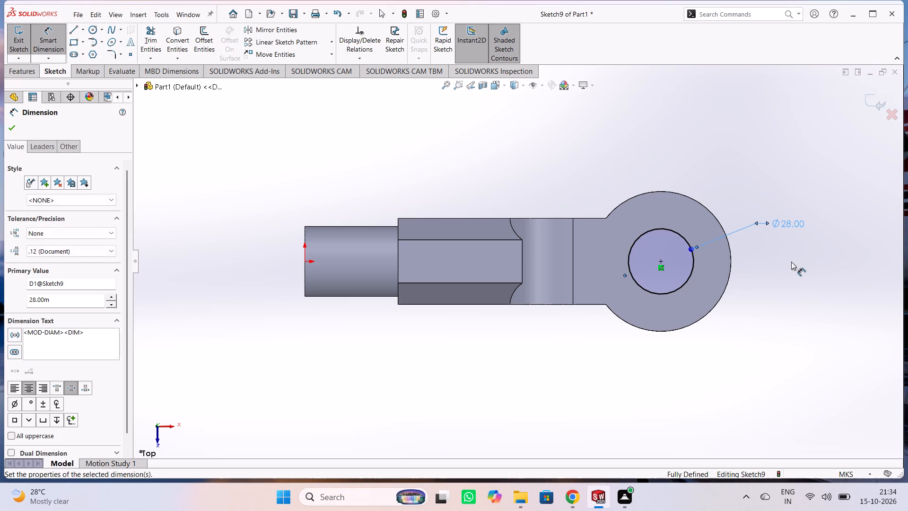
{"action": "left_click", "coordinate": [791, 262]}
{"action": "key", "text": "Escape"}
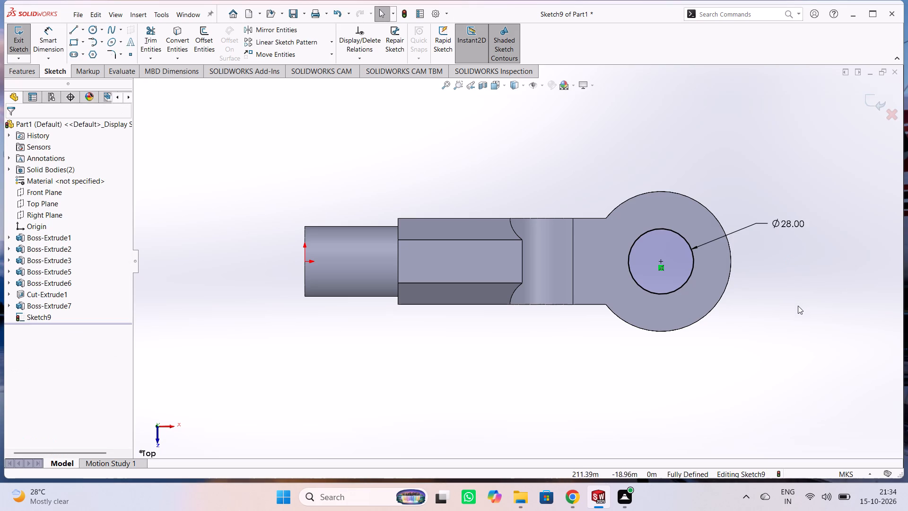
{"action": "middle_click_drag", "start_coordinate": [798, 306], "coordinate": [811, 147]}
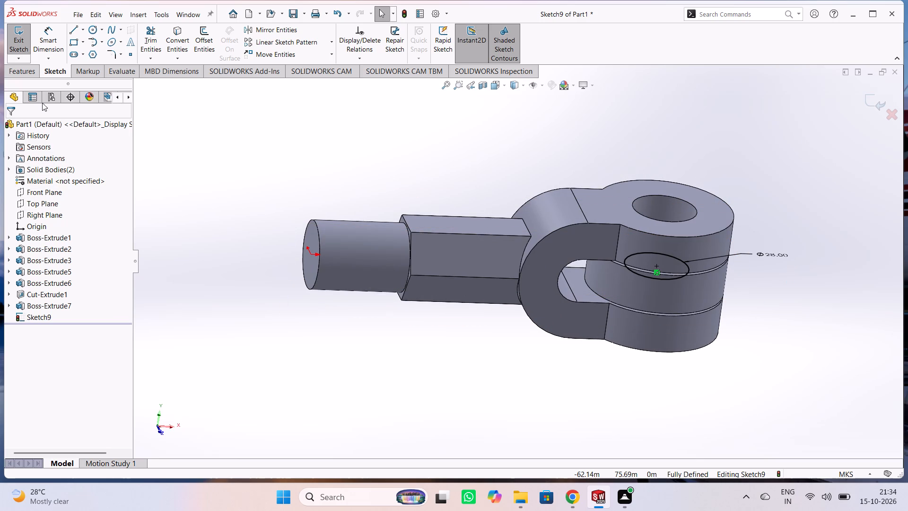
{"action": "left_click", "coordinate": [20, 49]}
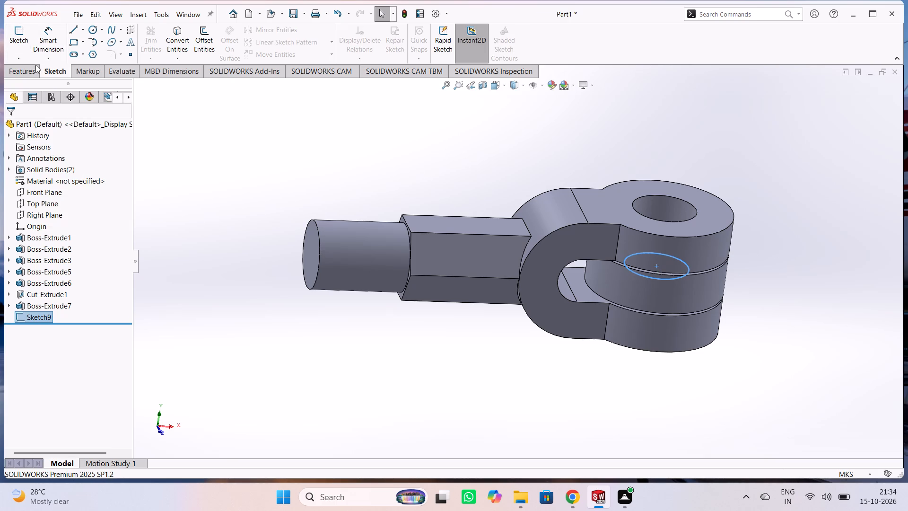
Extrude the 28 m circle Mid Plane with merged result, trying depths of 57 m and 60 m before setting 70 m.
{"action": "left_click", "coordinate": [13, 71]}
{"action": "left_click", "coordinate": [26, 44]}
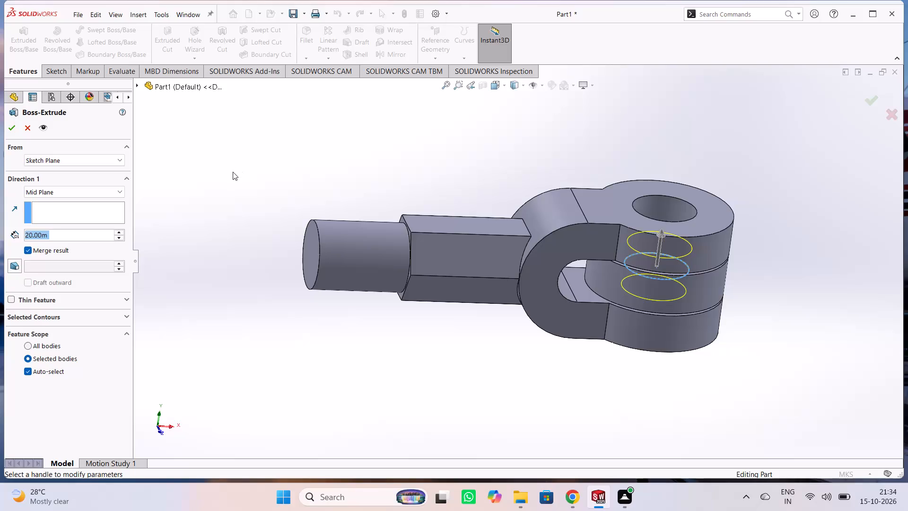
{"action": "double_click", "coordinate": [62, 235]}
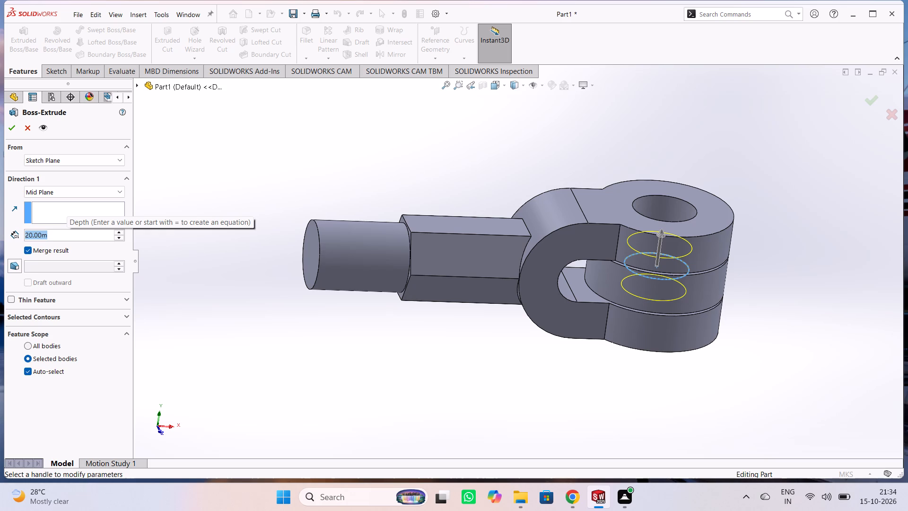
{"action": "type", "text": "57"}
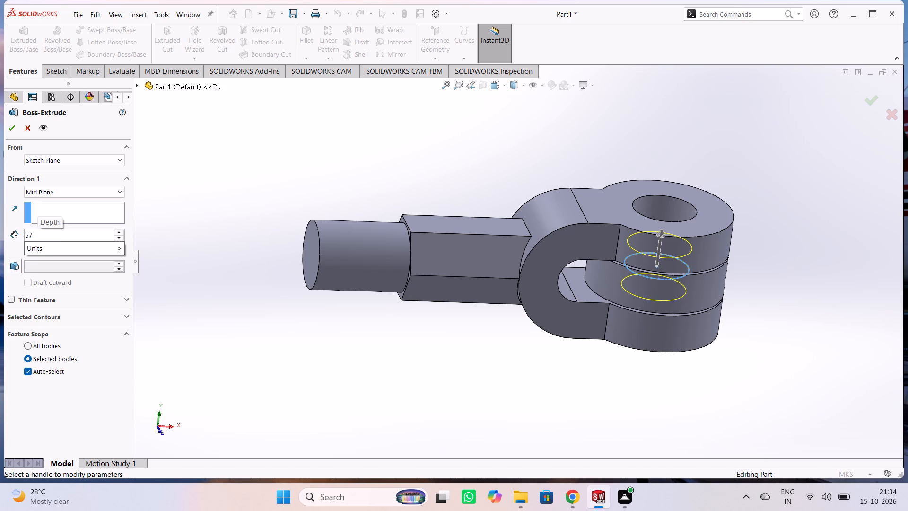
{"action": "key", "text": "Return"}
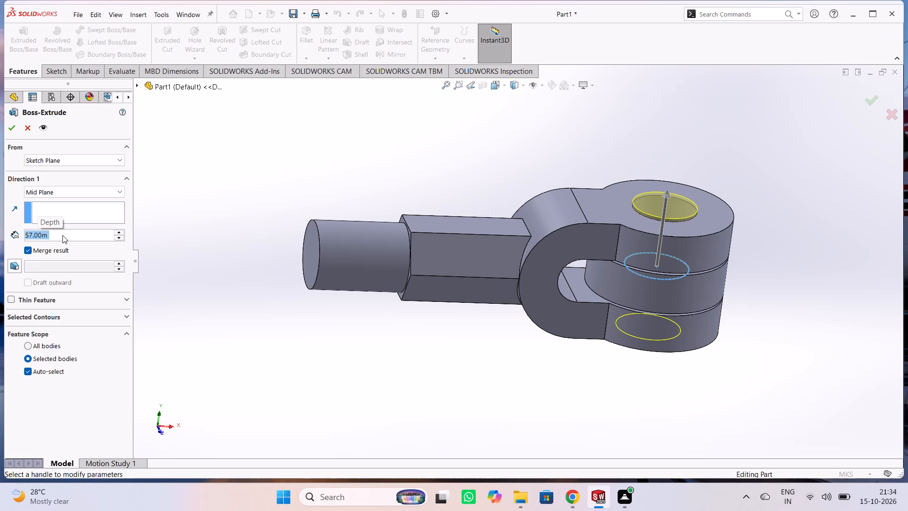
{"action": "double_click", "coordinate": [62, 235]}
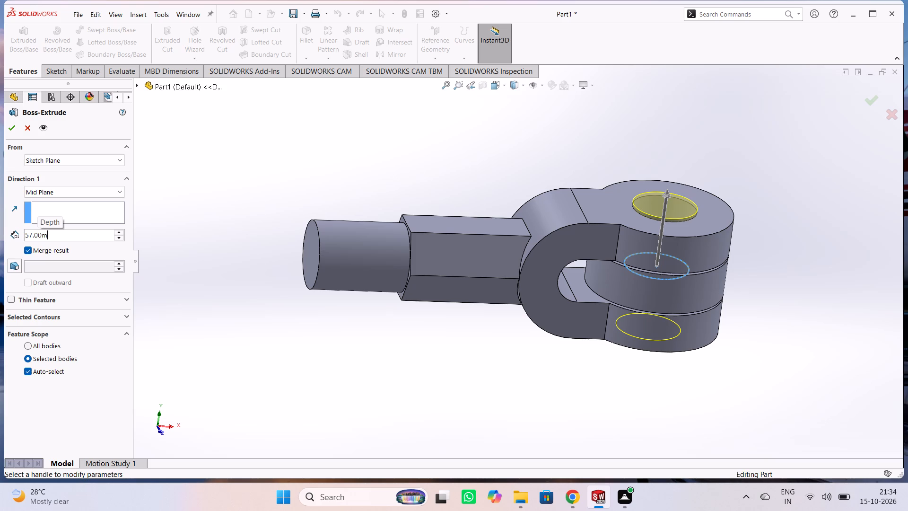
{"action": "type", "text": "60"}
{"action": "key", "text": "Return"}
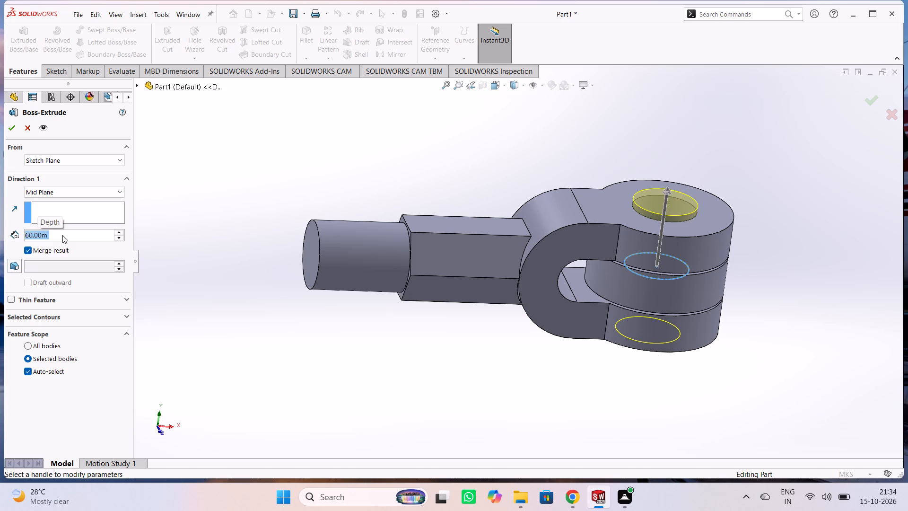
{"action": "middle_click_drag", "start_coordinate": [523, 377], "coordinate": [523, 369]}
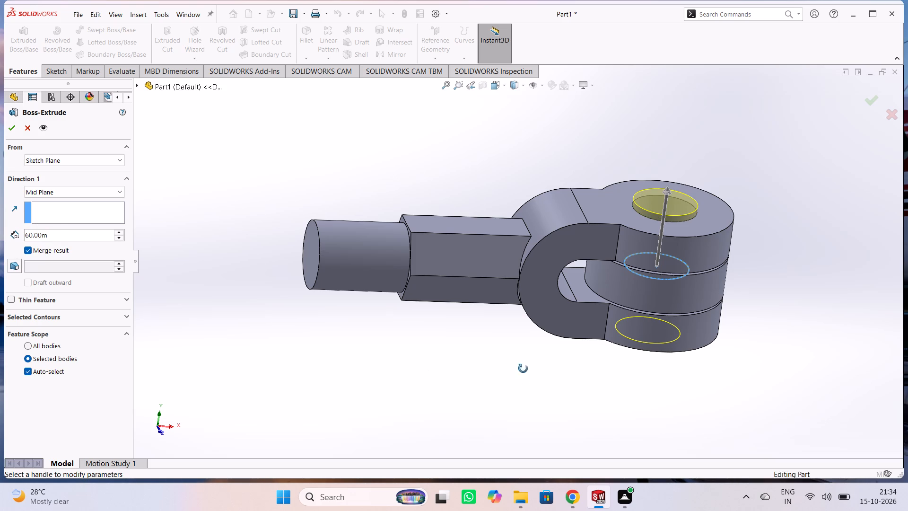
{"action": "middle_click_drag", "start_coordinate": [523, 369], "coordinate": [503, 350]}
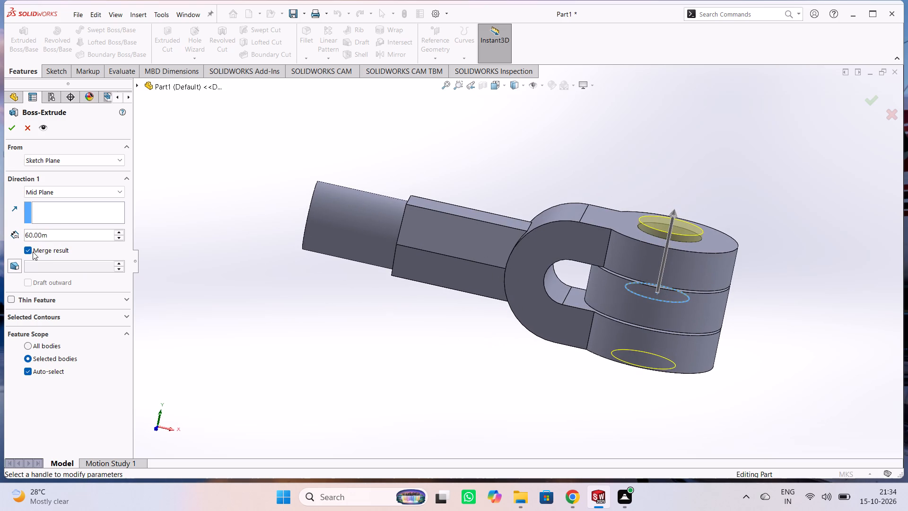
{"action": "double_click", "coordinate": [62, 237]}
{"action": "type", "text": "70"}
{"action": "key", "text": "Return"}
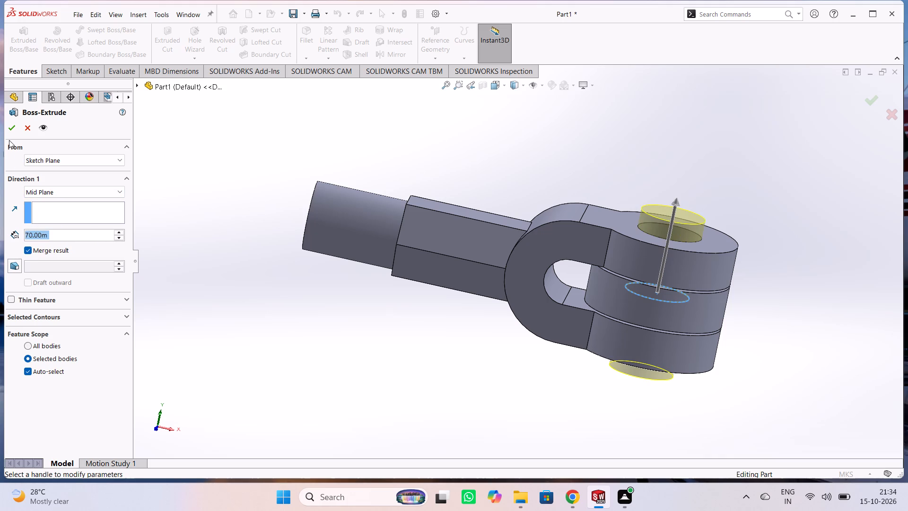
{"action": "left_click", "coordinate": [213, 191]}
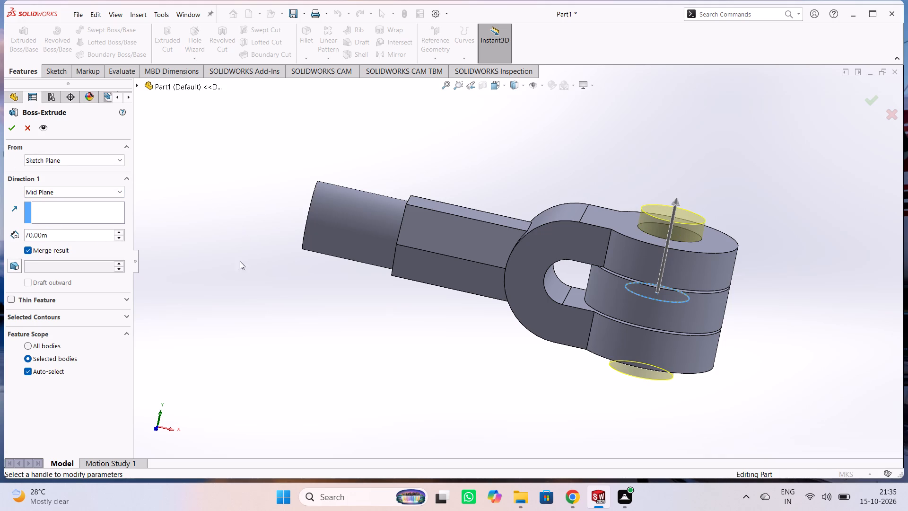
{"action": "scroll", "coordinate": [240, 261], "scroll_direction": "up", "scroll_amount": 1}
{"action": "middle_click_drag", "start_coordinate": [240, 261], "coordinate": [251, 228]}
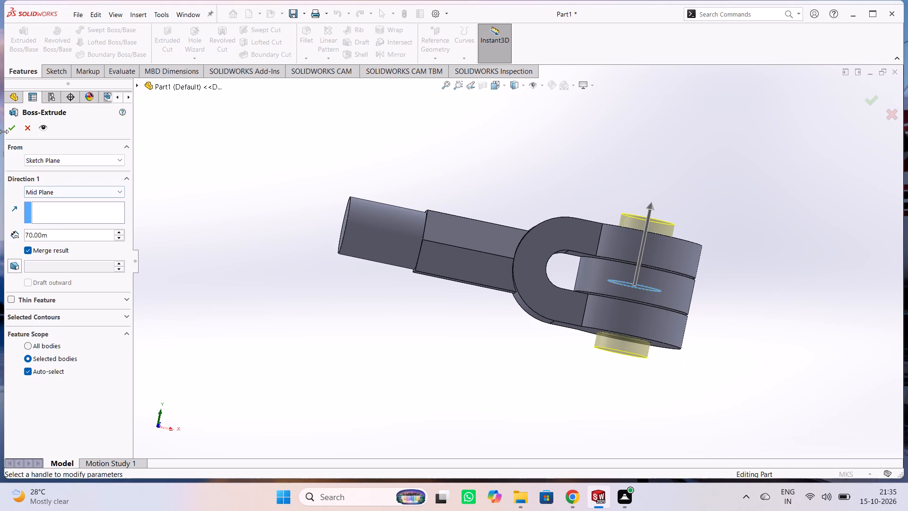
{"action": "left_click", "coordinate": [3, 132]}
{"action": "left_click", "coordinate": [8, 132]}
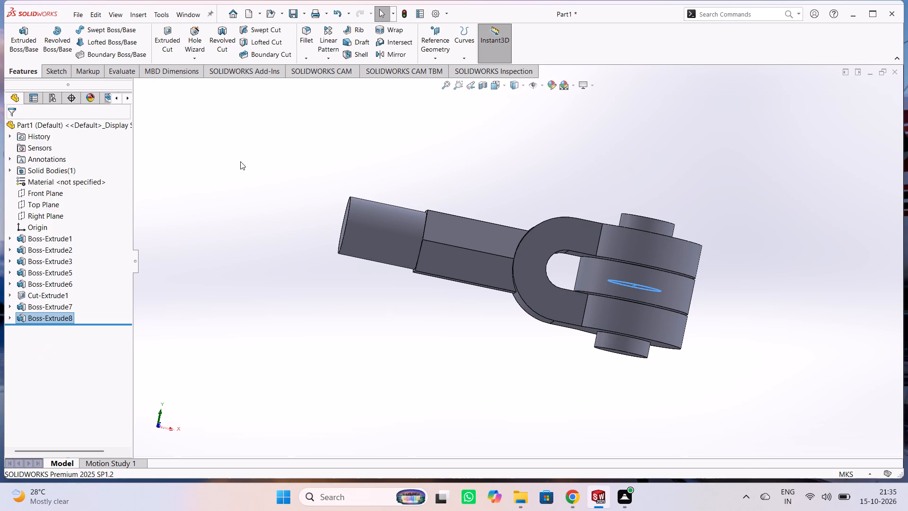
{"action": "left_click", "coordinate": [240, 161]}
Sketch a circle on the pin's upper end face, centred on the pin, and set its radius to 22 m.
{"action": "middle_click_drag", "start_coordinate": [678, 190], "coordinate": [639, 284]}
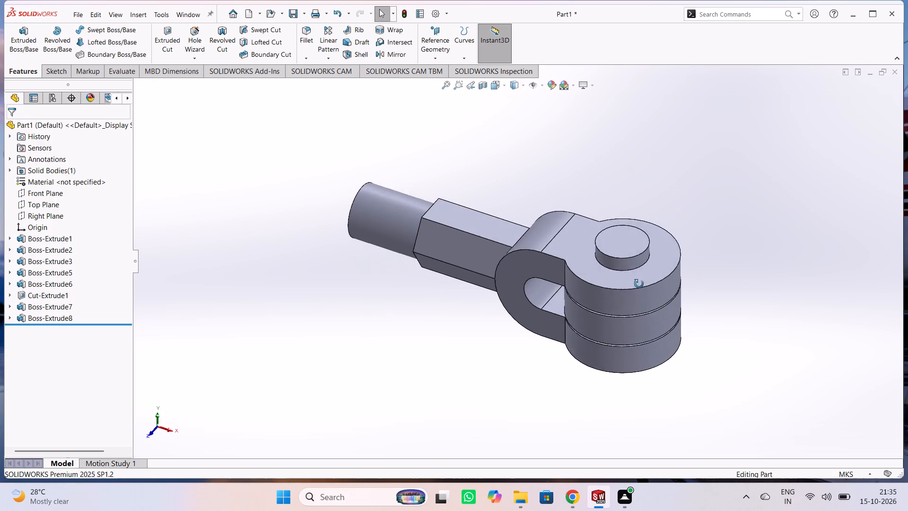
{"action": "middle_click_drag", "start_coordinate": [639, 284], "coordinate": [643, 300]}
{"action": "middle_click", "coordinate": [645, 302]}
{"action": "middle_click_drag", "start_coordinate": [652, 302], "coordinate": [656, 302]}
{"action": "left_click", "coordinate": [629, 249]}
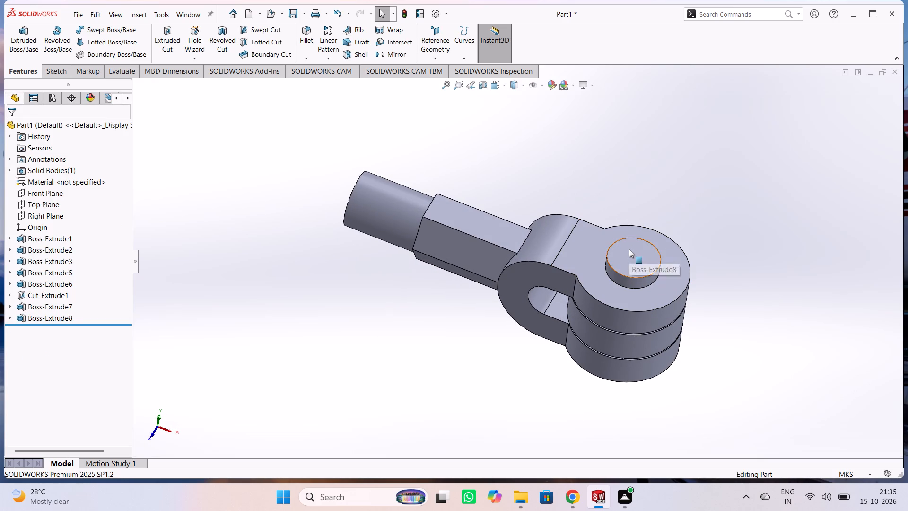
{"action": "left_click", "coordinate": [670, 216]}
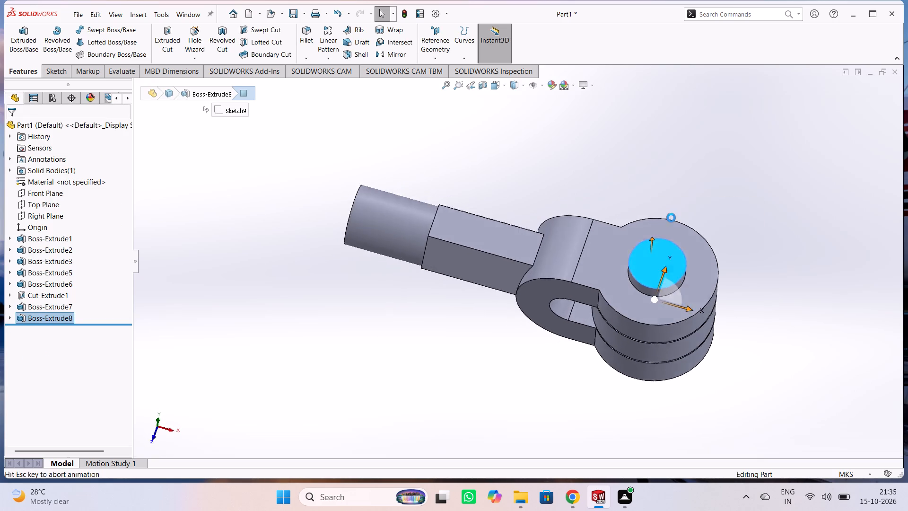
{"action": "left_click", "coordinate": [750, 176]}
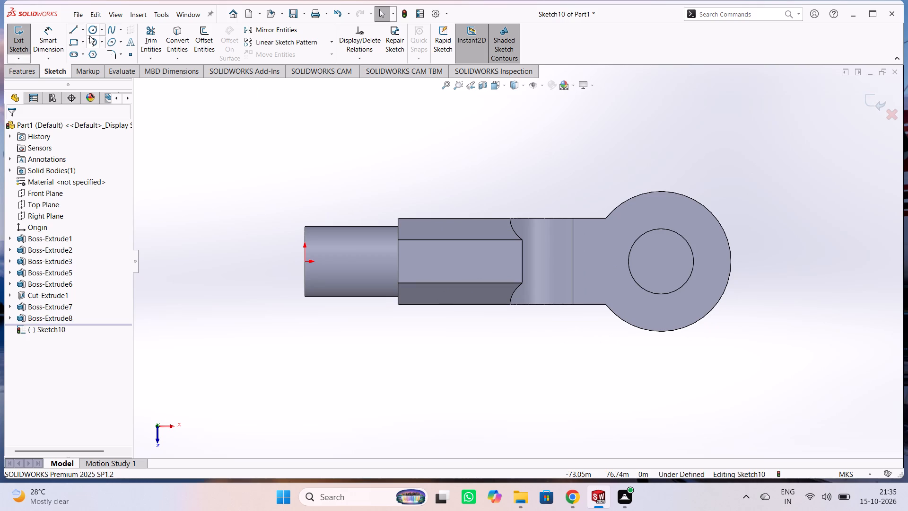
{"action": "left_click", "coordinate": [90, 29]}
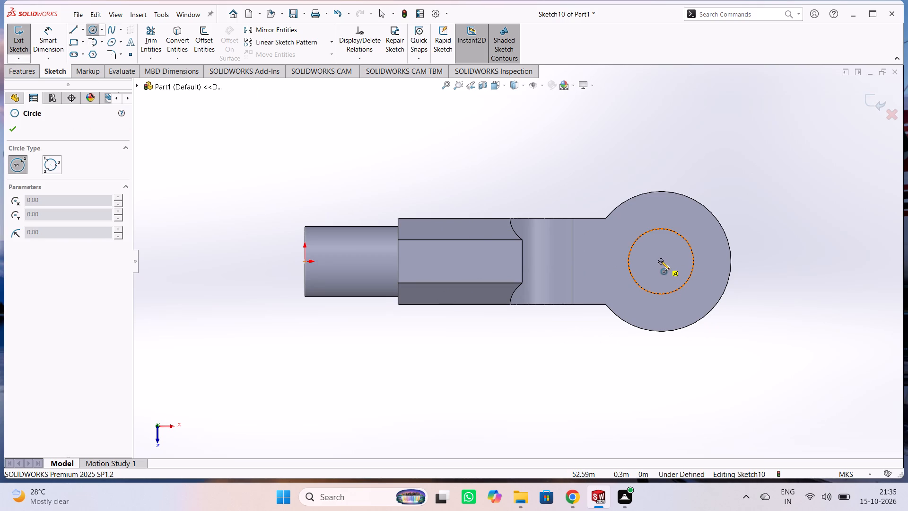
{"action": "left_click", "coordinate": [661, 261]}
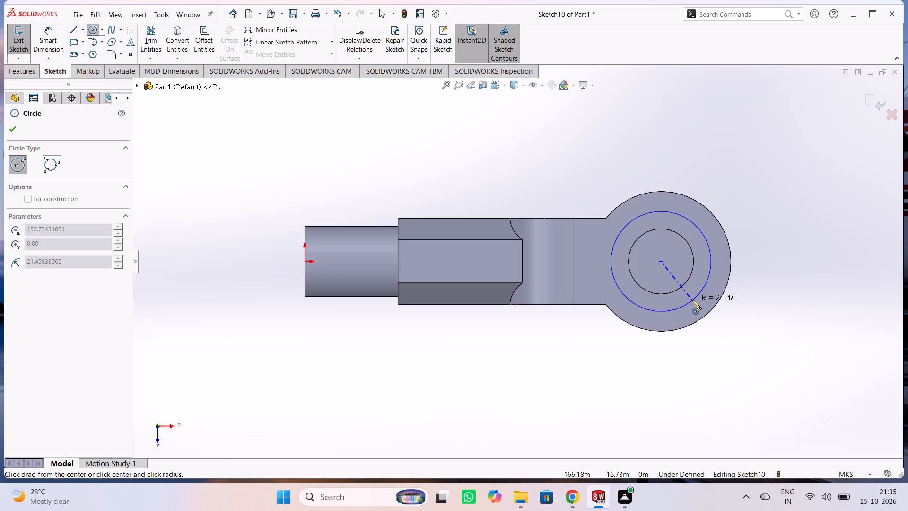
{"action": "left_click", "coordinate": [692, 300]}
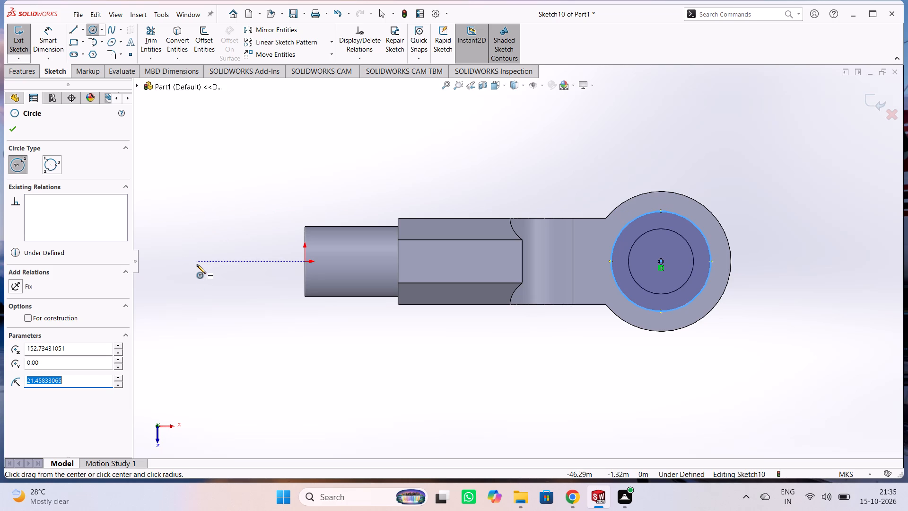
{"action": "type", "text": "22"}
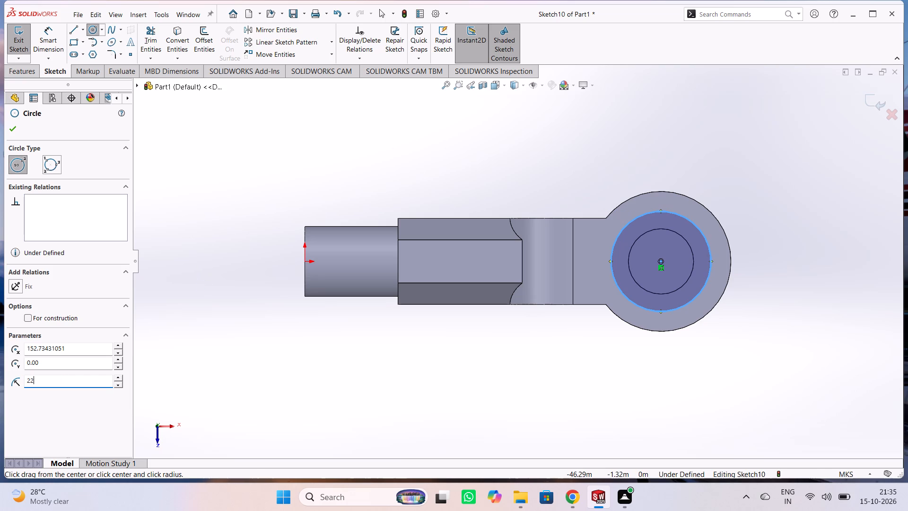
{"action": "key", "text": "Return"}
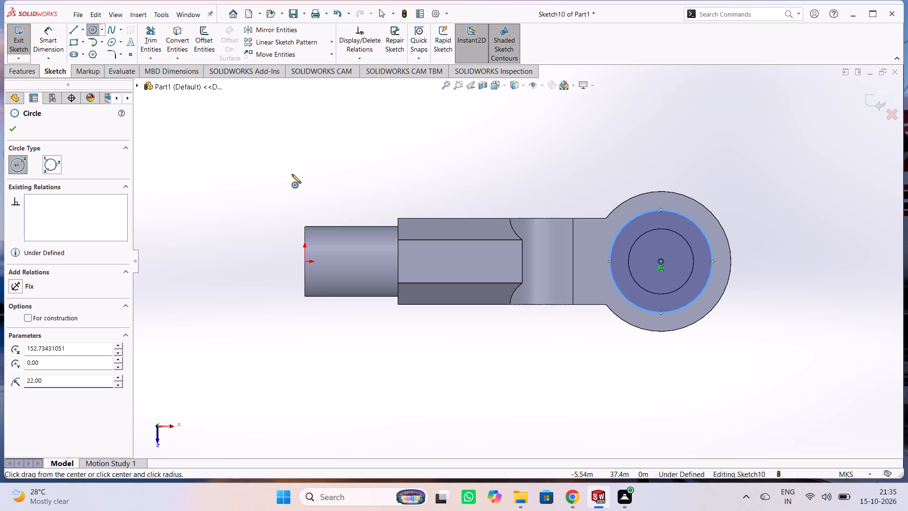
{"action": "key", "text": "Escape"}
Dimension the new circle's diameter at 44 m and exit the sketch.
{"action": "right_click", "coordinate": [339, 164]}
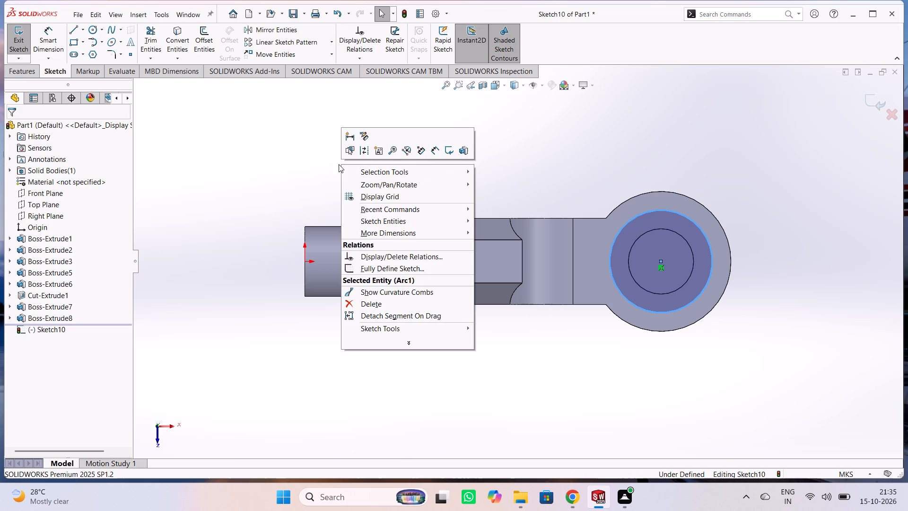
{"action": "left_click", "coordinate": [434, 151]}
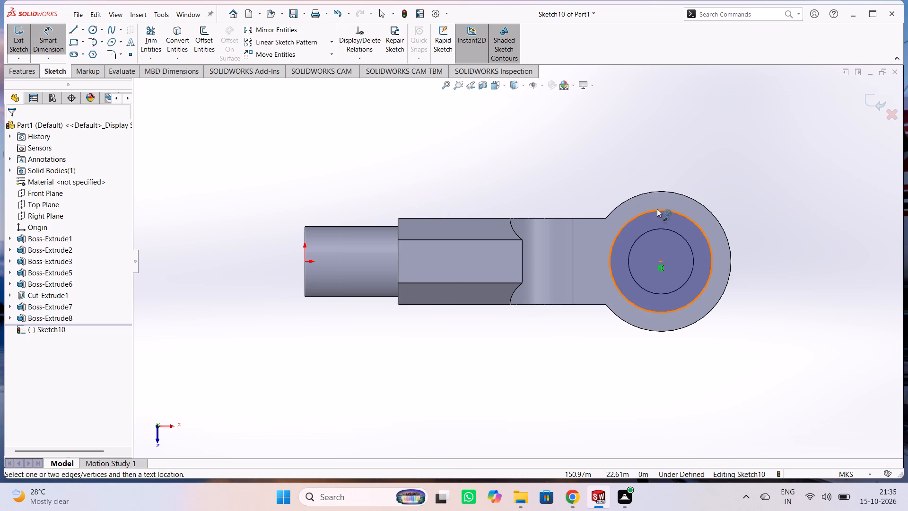
{"action": "left_click", "coordinate": [658, 209]}
{"action": "left_click", "coordinate": [728, 145]}
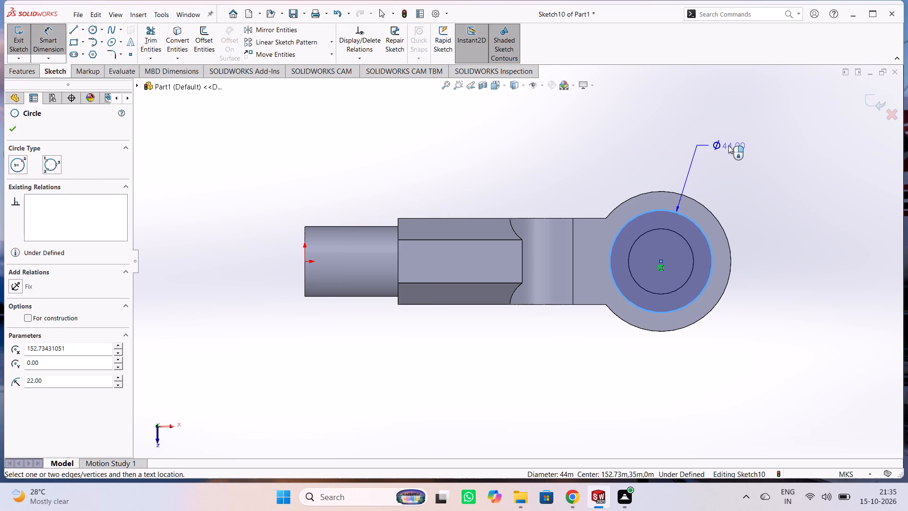
{"action": "left_click", "coordinate": [690, 136]}
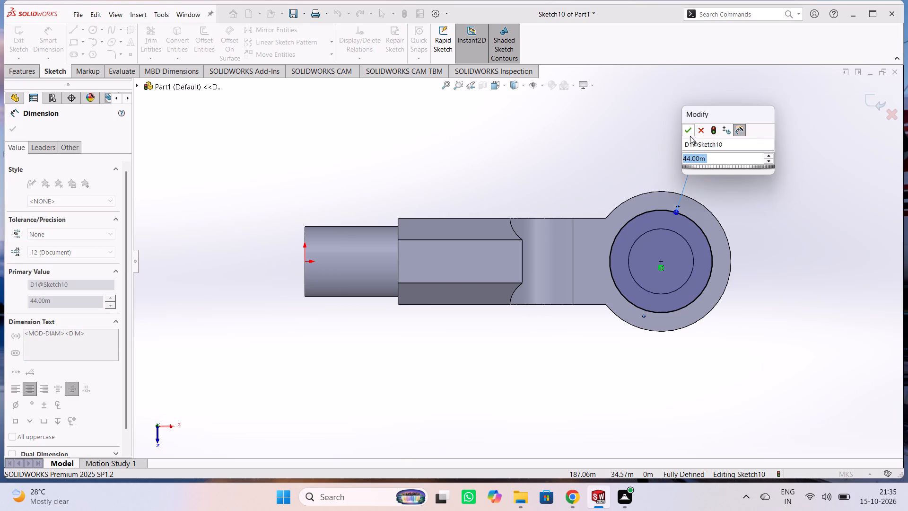
{"action": "left_click", "coordinate": [828, 225]}
{"action": "key", "text": "Escape"}
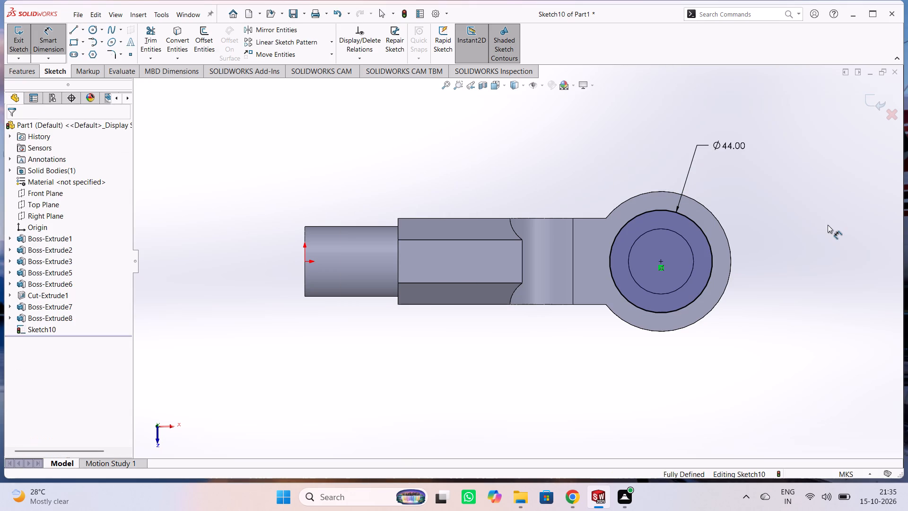
{"action": "middle_click_drag", "start_coordinate": [805, 290], "coordinate": [804, 124]}
{"action": "scroll", "coordinate": [814, 206], "scroll_direction": "up", "scroll_amount": 1}
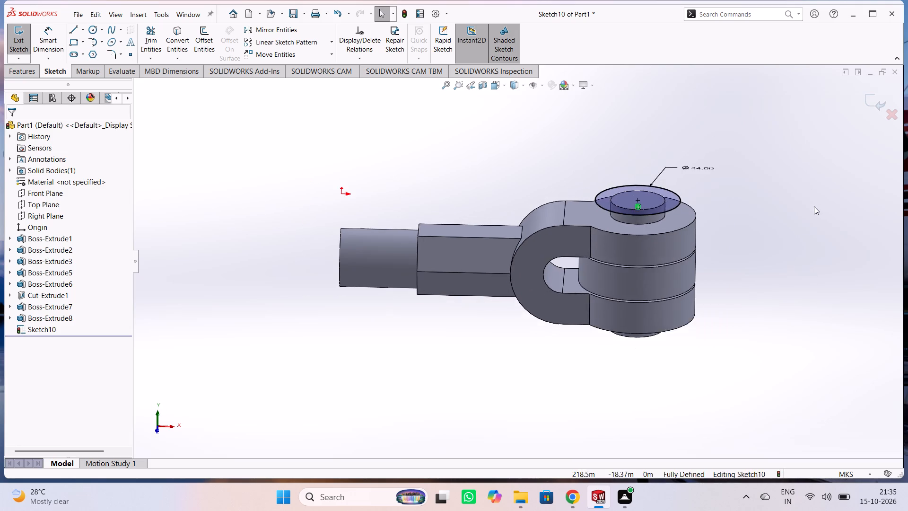
{"action": "middle_click_drag", "start_coordinate": [815, 189], "coordinate": [823, 153]}
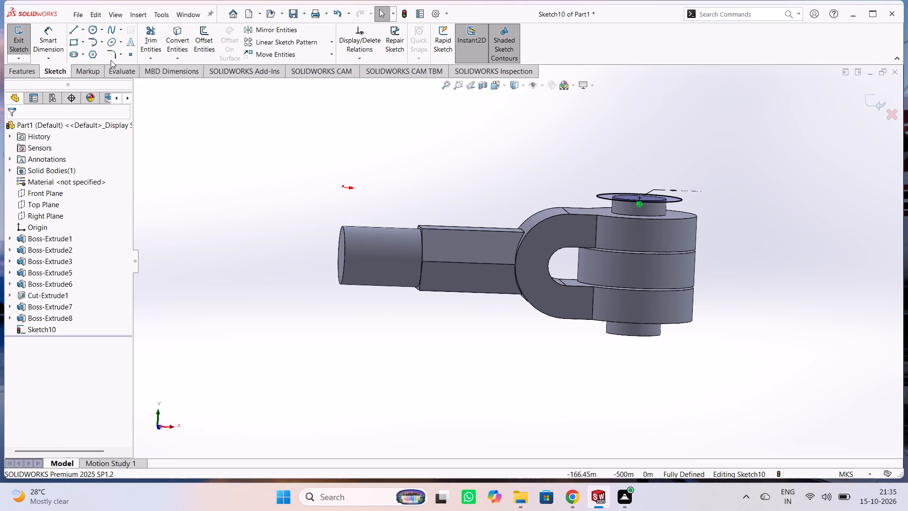
{"action": "left_click", "coordinate": [15, 39]}
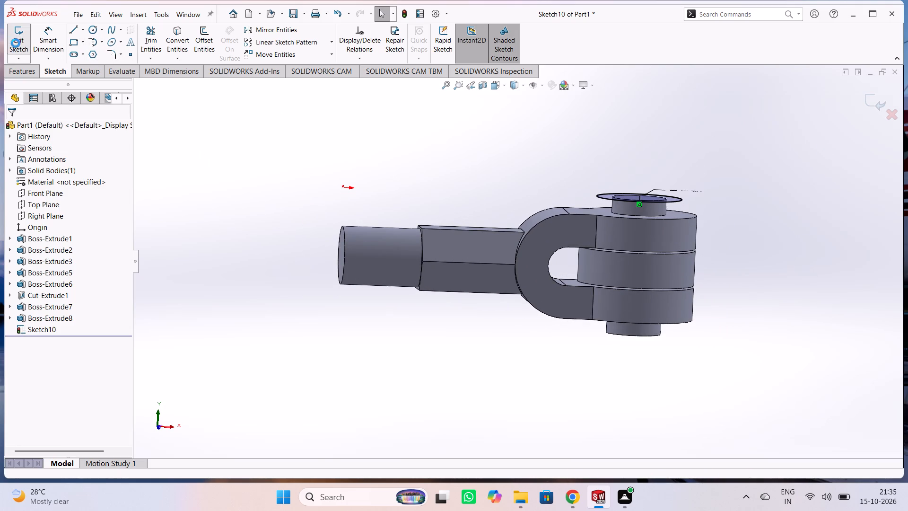
Extrude the 44 m circle as a Blind boss with reversed direction, 10 m deep towards the fork arm, to form the pin head.
{"action": "left_click", "coordinate": [31, 41]}
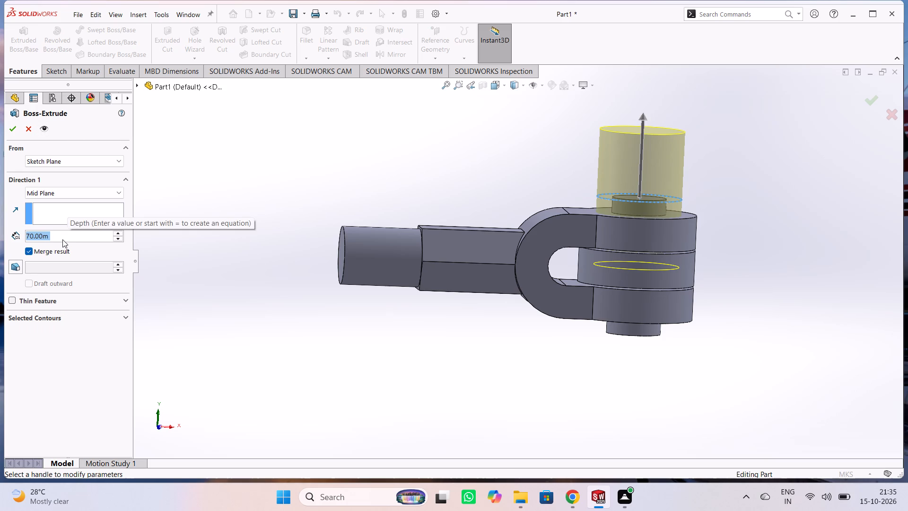
{"action": "left_click", "coordinate": [65, 193]}
{"action": "left_click", "coordinate": [58, 203]}
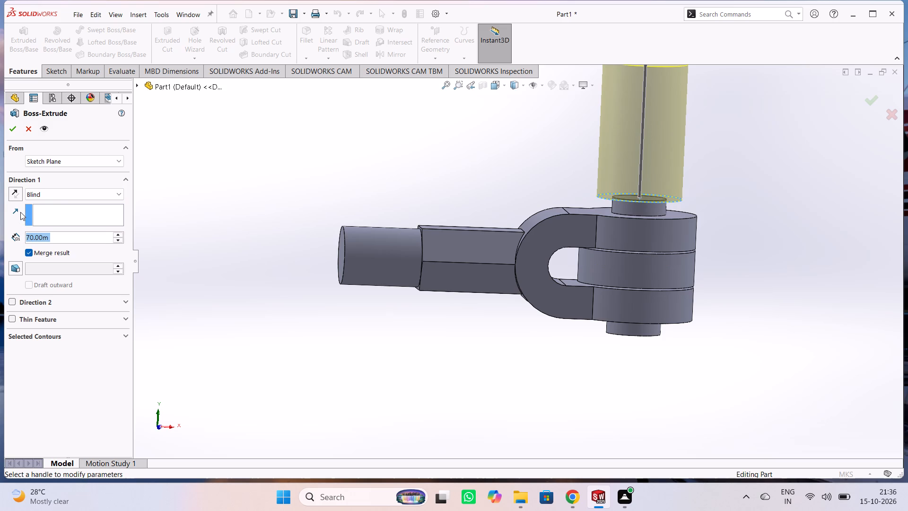
{"action": "left_click", "coordinate": [13, 193]}
{"action": "double_click", "coordinate": [55, 238]}
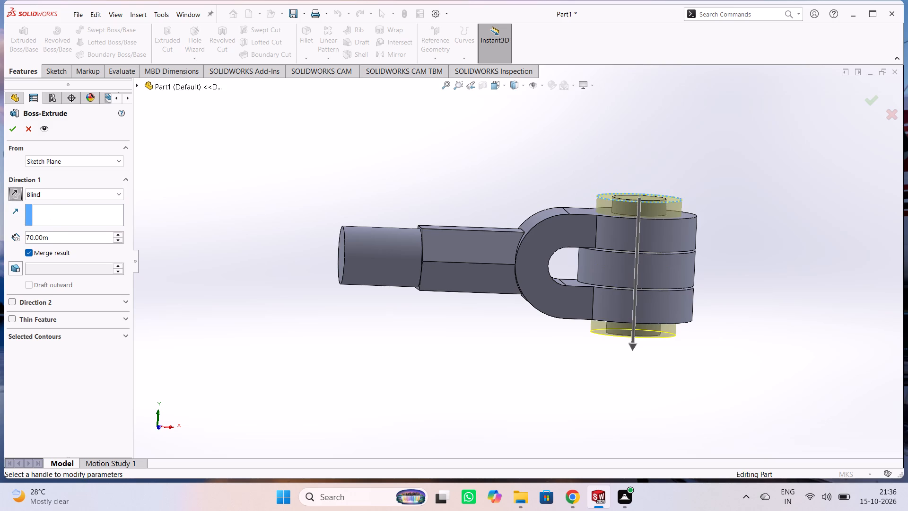
{"action": "type", "text": "10"}
{"action": "key", "text": "Return"}
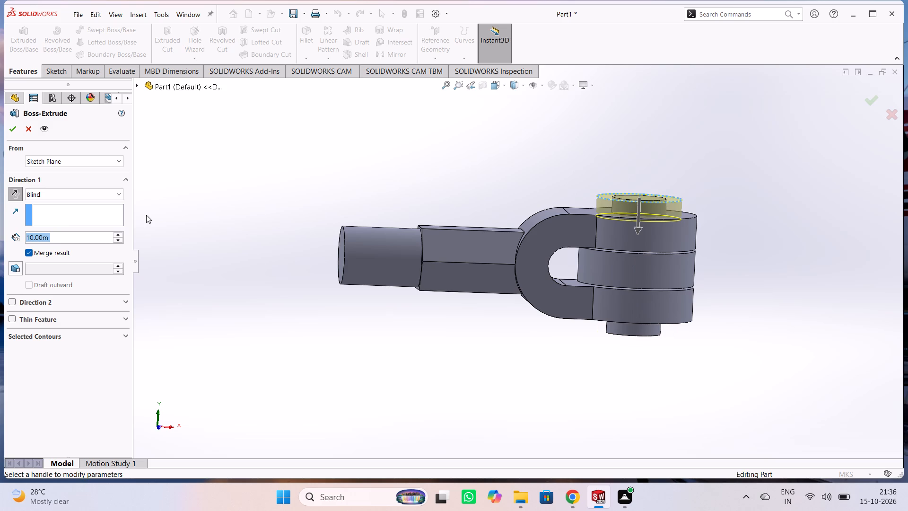
{"action": "left_click", "coordinate": [15, 132]}
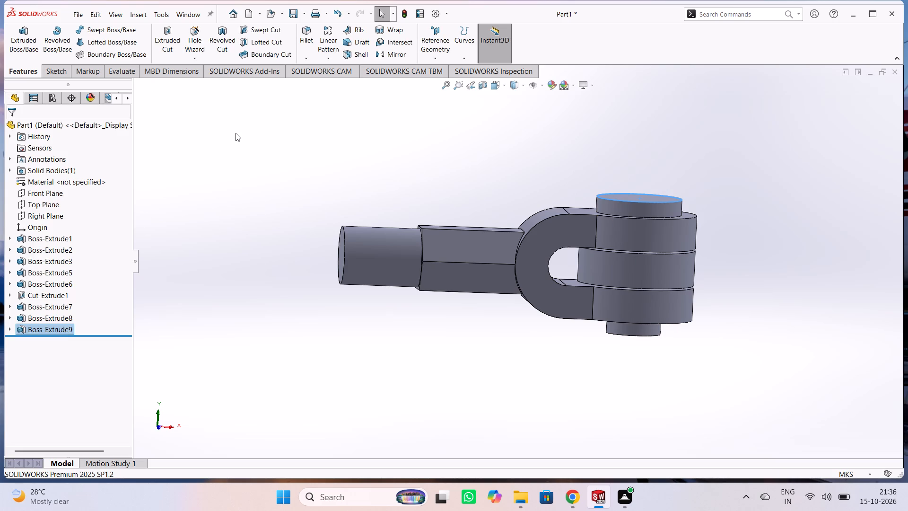
{"action": "left_click", "coordinate": [236, 133]}
{"action": "middle_click_drag", "start_coordinate": [622, 147], "coordinate": [596, 131]}
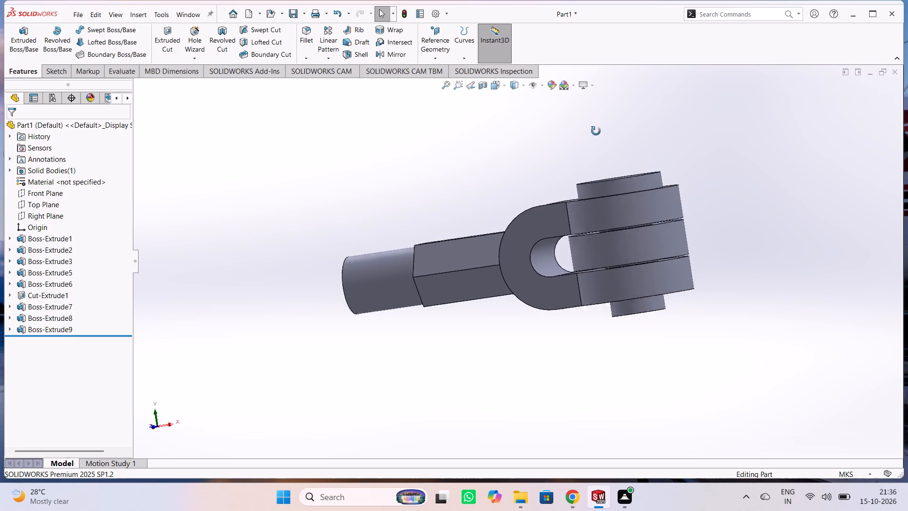
Sketch a circle on the Front Plane over the pin's protruding lower end, centred about (152.7, -31.5) m, and set its radius to 2 m.
{"action": "middle_click_drag", "start_coordinate": [596, 131], "coordinate": [614, 126]}
{"action": "middle_click_drag", "start_coordinate": [752, 299], "coordinate": [756, 238]}
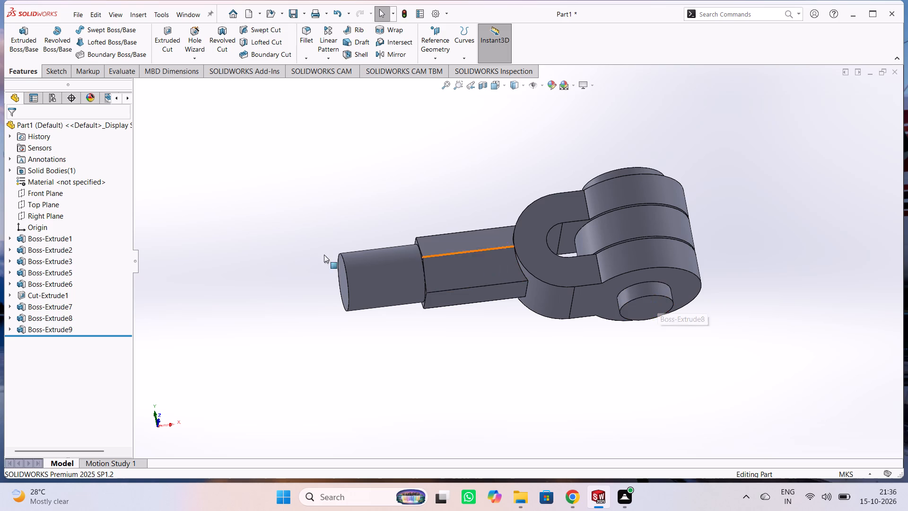
{"action": "left_click", "coordinate": [53, 192]}
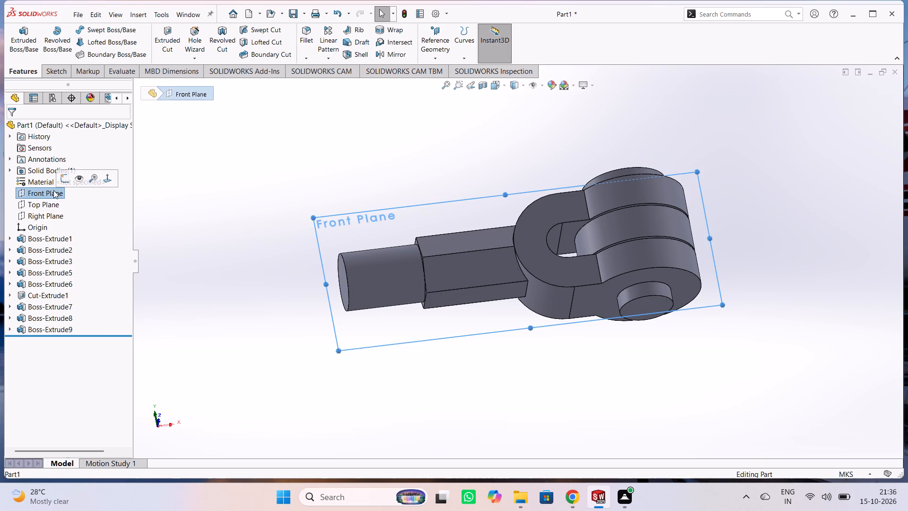
{"action": "left_click", "coordinate": [60, 180]}
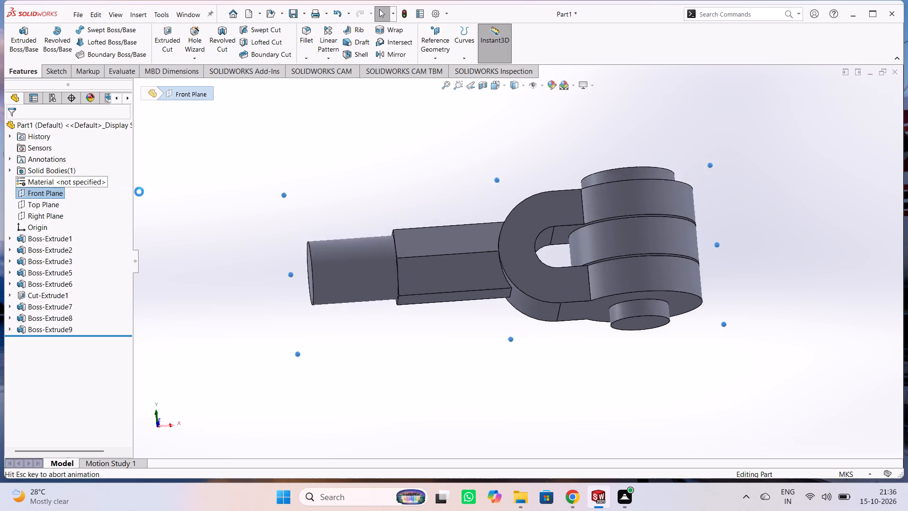
{"action": "left_click", "coordinate": [447, 198]}
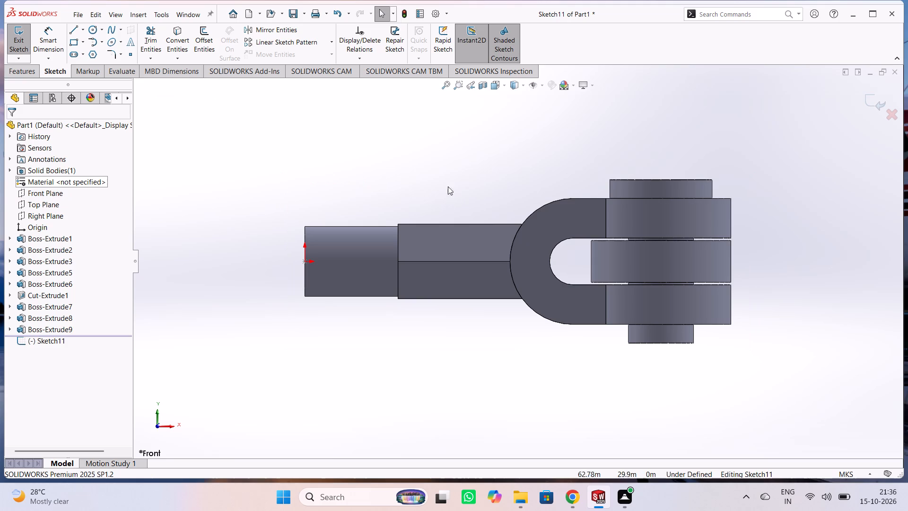
{"action": "left_click", "coordinate": [89, 31]}
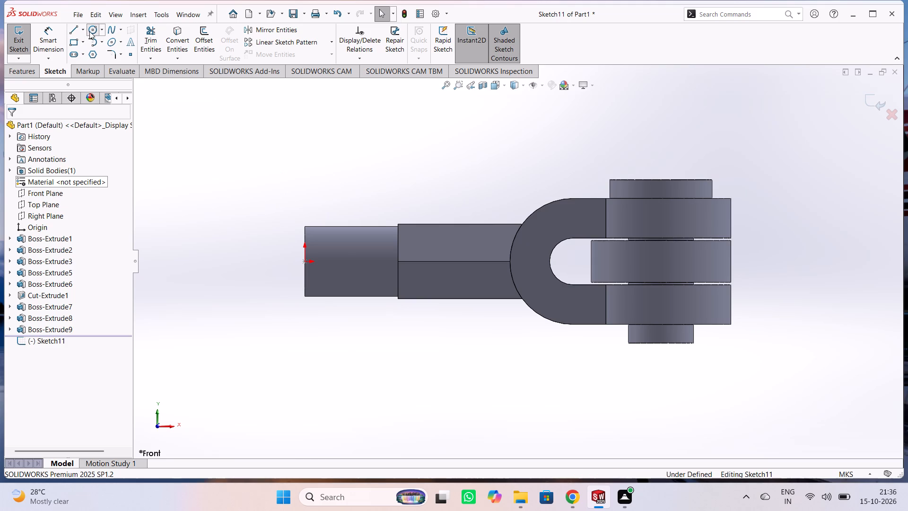
{"action": "left_click", "coordinate": [661, 335]}
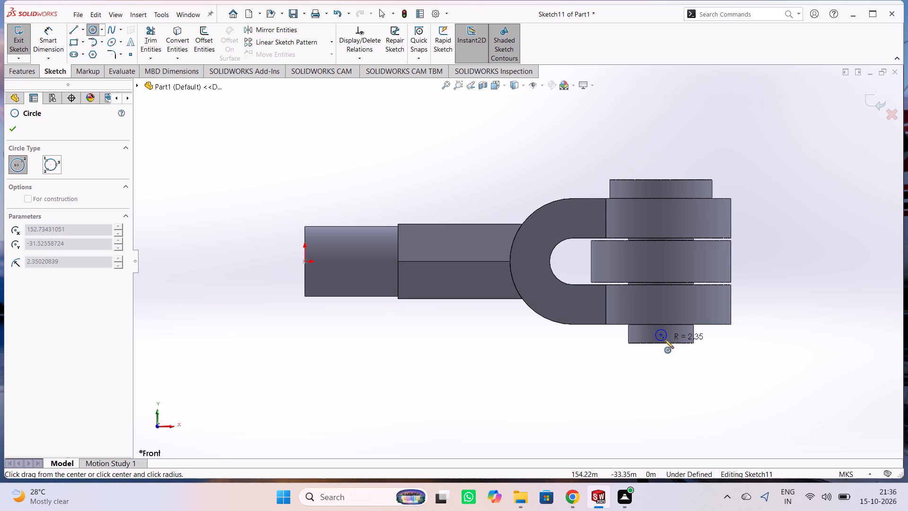
{"action": "left_click", "coordinate": [664, 339]}
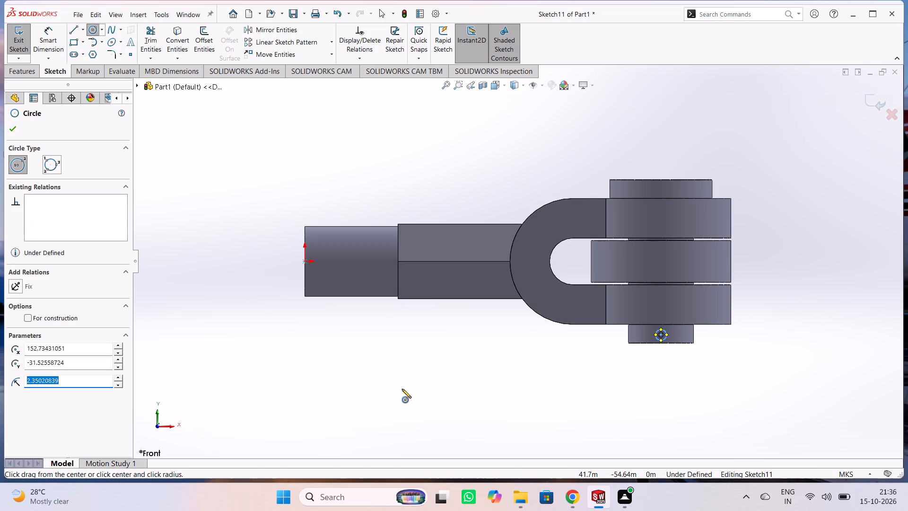
{"action": "key", "text": "2"}
{"action": "key", "text": "Return"}
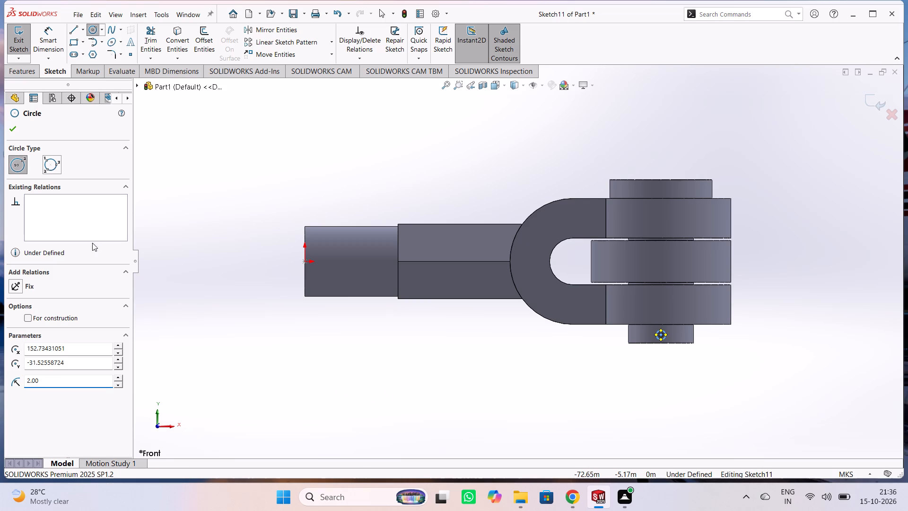
{"action": "left_click", "coordinate": [10, 125]}
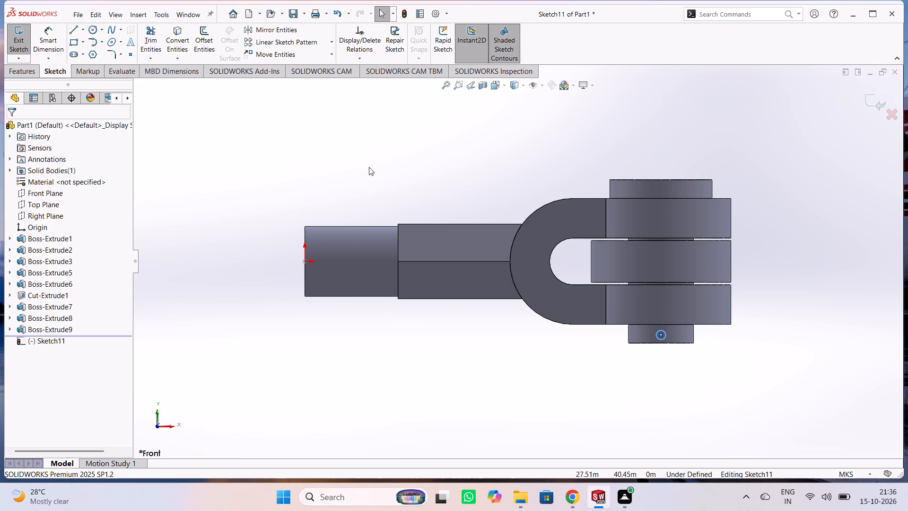
Dimension the horizontal distance from the origin to the small circle's centre, keeping the distance as drawn.
{"action": "left_click", "coordinate": [369, 167]}
{"action": "middle_click_drag", "start_coordinate": [368, 167], "coordinate": [380, 170]}
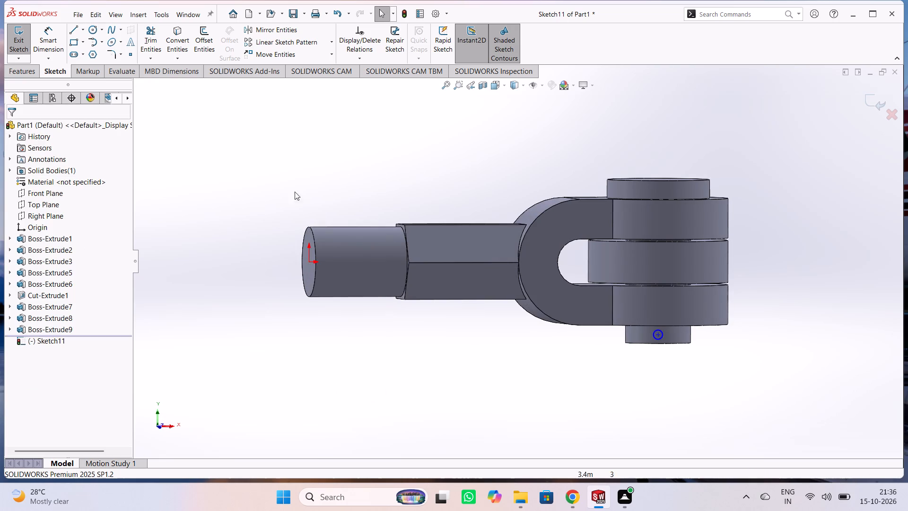
{"action": "right_click", "coordinate": [231, 229]}
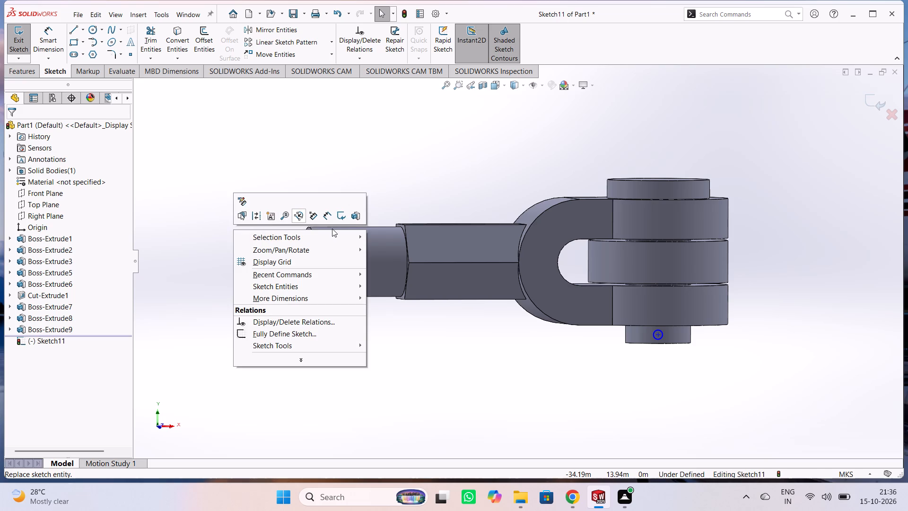
{"action": "left_click", "coordinate": [329, 215]}
{"action": "scroll", "coordinate": [718, 299], "scroll_direction": "down", "scroll_amount": 1}
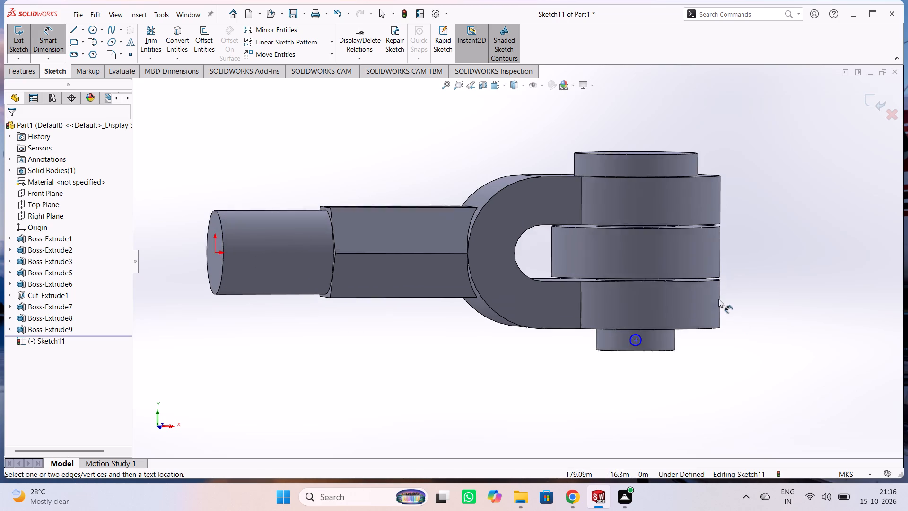
{"action": "scroll", "coordinate": [718, 299], "scroll_direction": "down", "scroll_amount": 2}
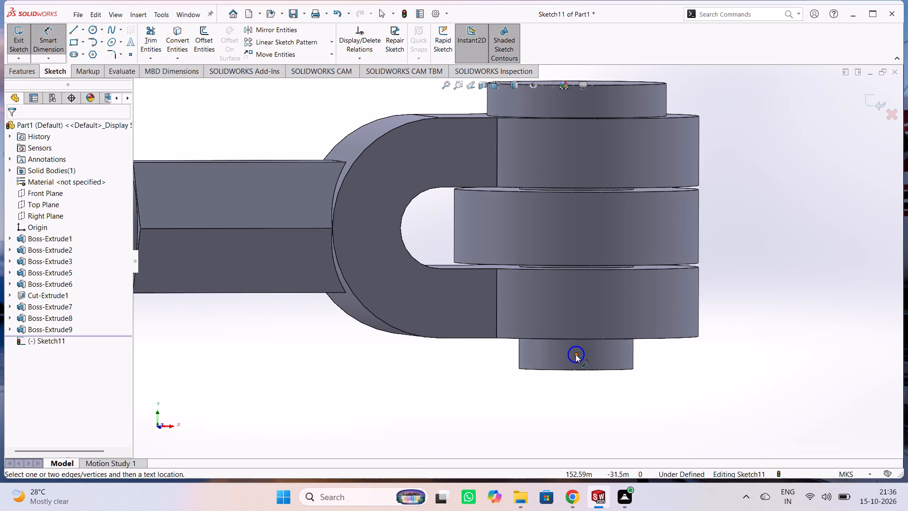
{"action": "left_click", "coordinate": [576, 353]}
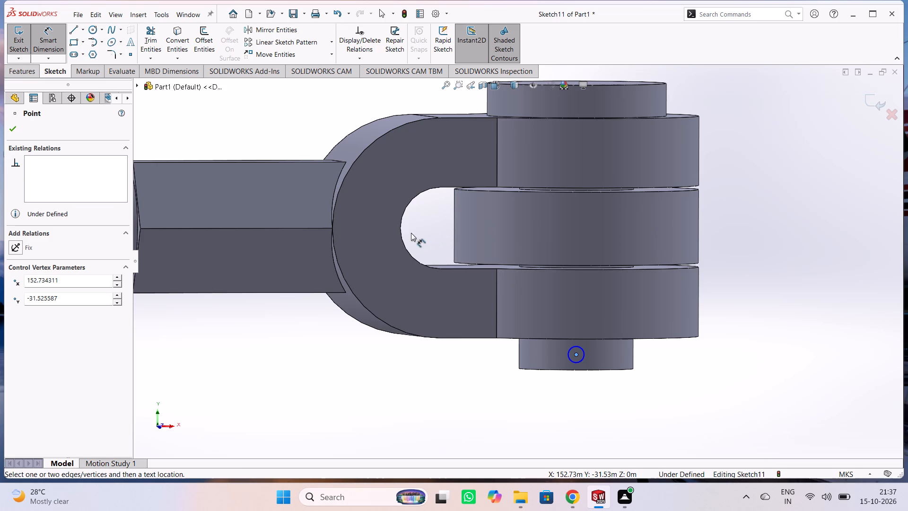
{"action": "scroll", "coordinate": [419, 233], "scroll_direction": "down", "scroll_amount": 3}
{"action": "scroll", "coordinate": [446, 227], "scroll_direction": "up", "scroll_amount": 8}
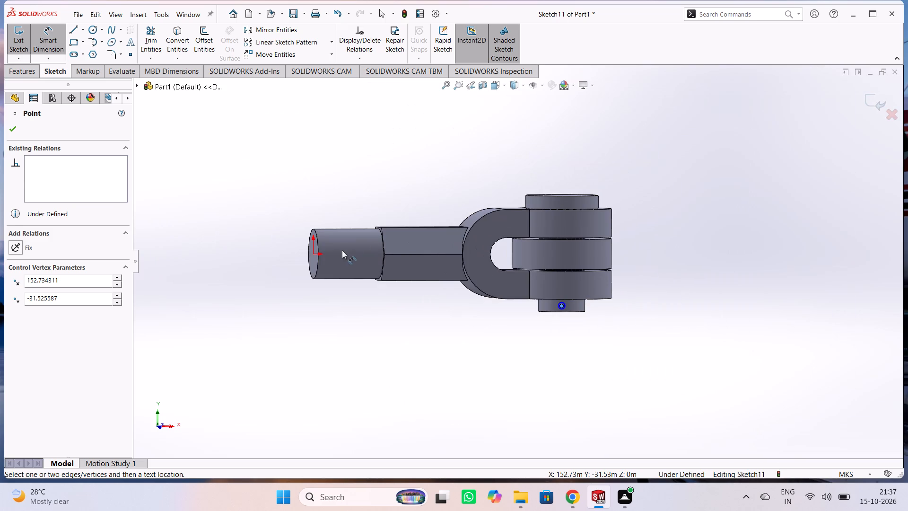
{"action": "left_click", "coordinate": [312, 253]}
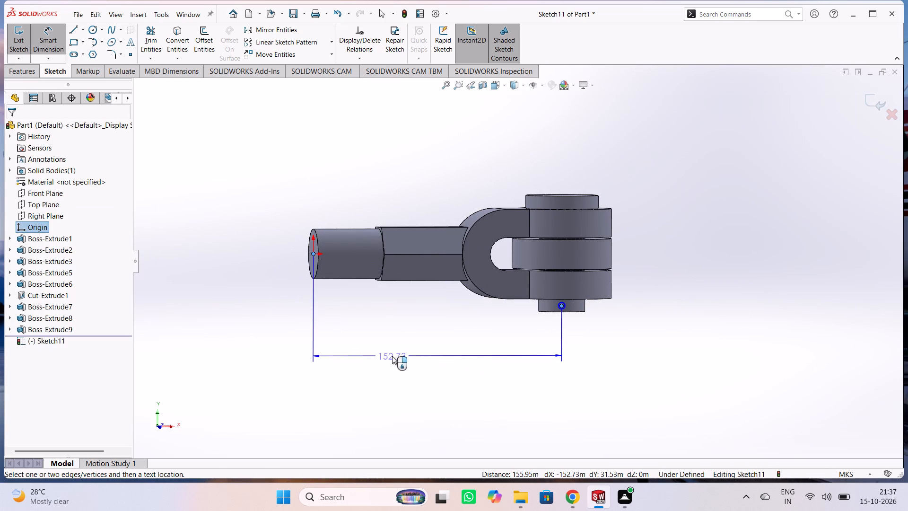
{"action": "left_click", "coordinate": [431, 356]}
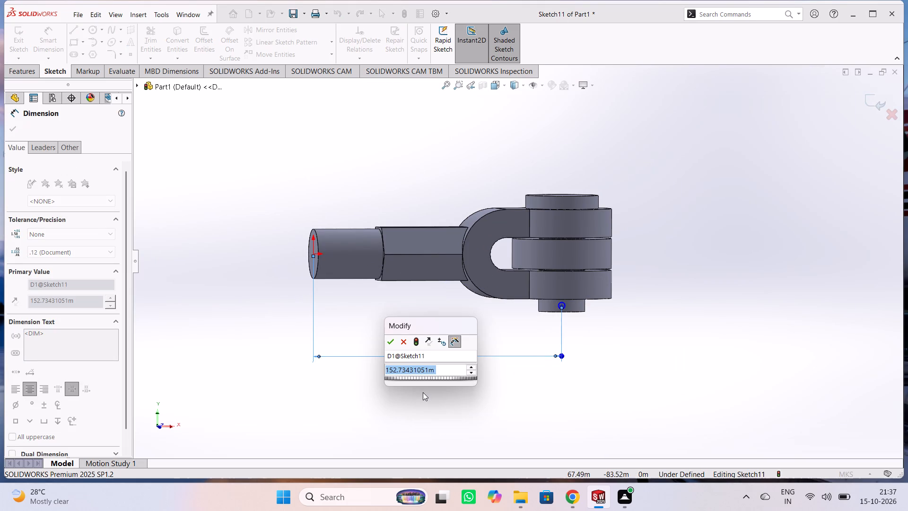
{"action": "left_click", "coordinate": [393, 343]}
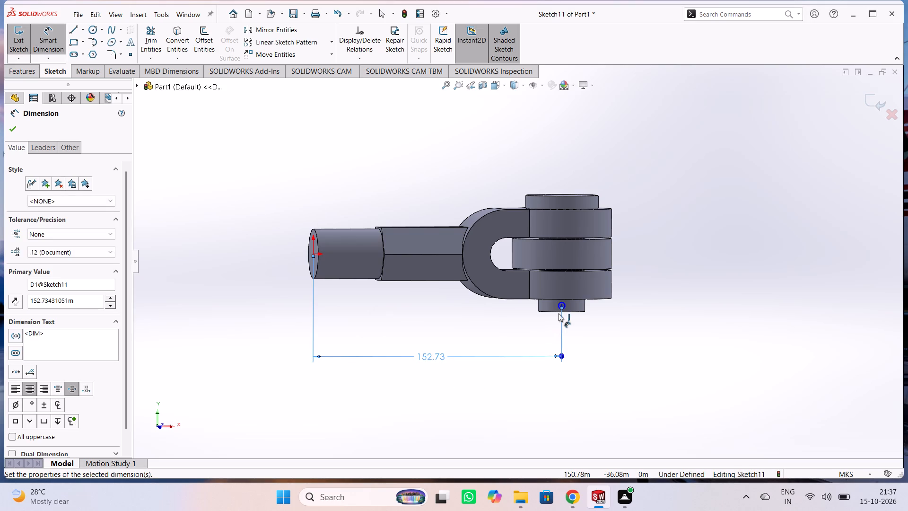
Dimension the vertical distance from the origin to the small circle's centre, keeping the distance as drawn.
{"action": "scroll", "coordinate": [564, 308], "scroll_direction": "down", "scroll_amount": 6}
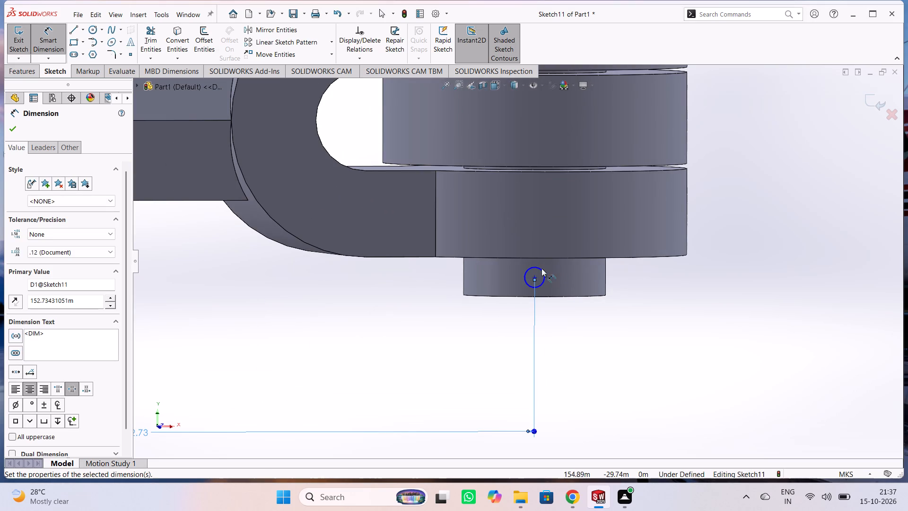
{"action": "left_click", "coordinate": [536, 275]}
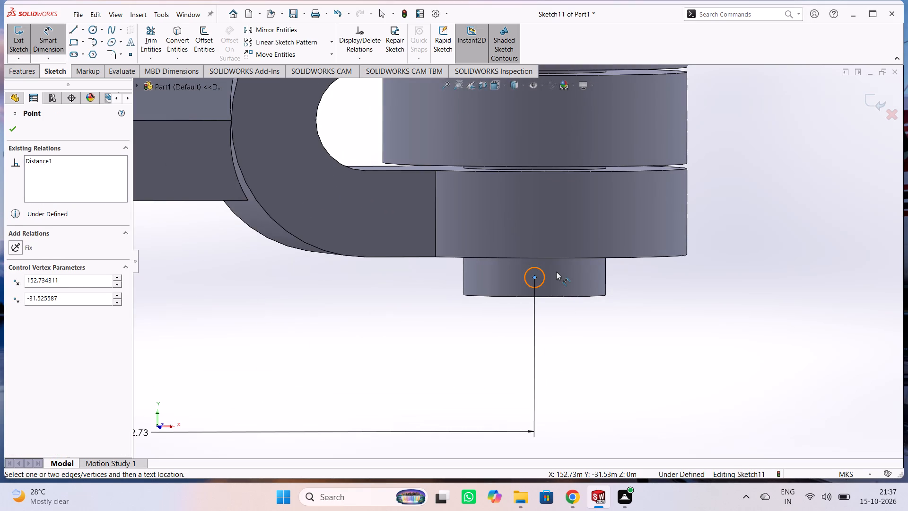
{"action": "scroll", "coordinate": [556, 272], "scroll_direction": "down", "scroll_amount": 2}
{"action": "scroll", "coordinate": [557, 272], "scroll_direction": "up", "scroll_amount": 7}
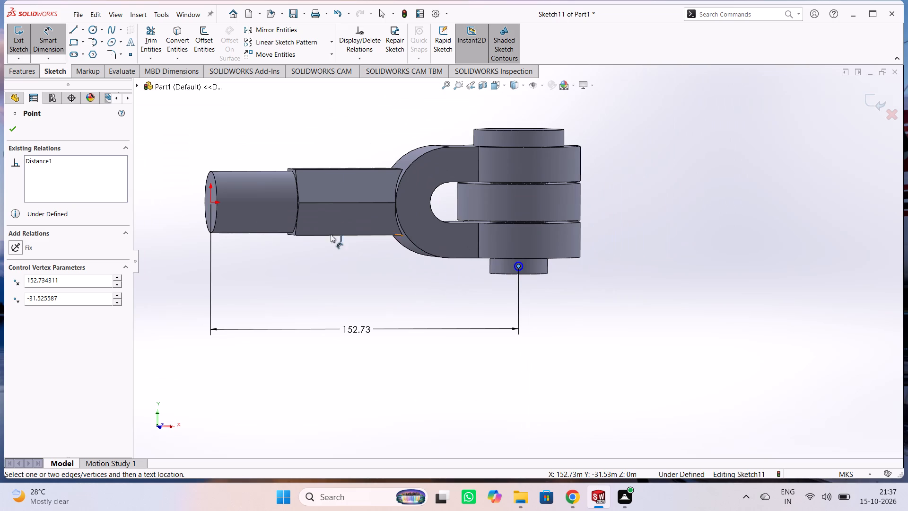
{"action": "left_click", "coordinate": [211, 202]}
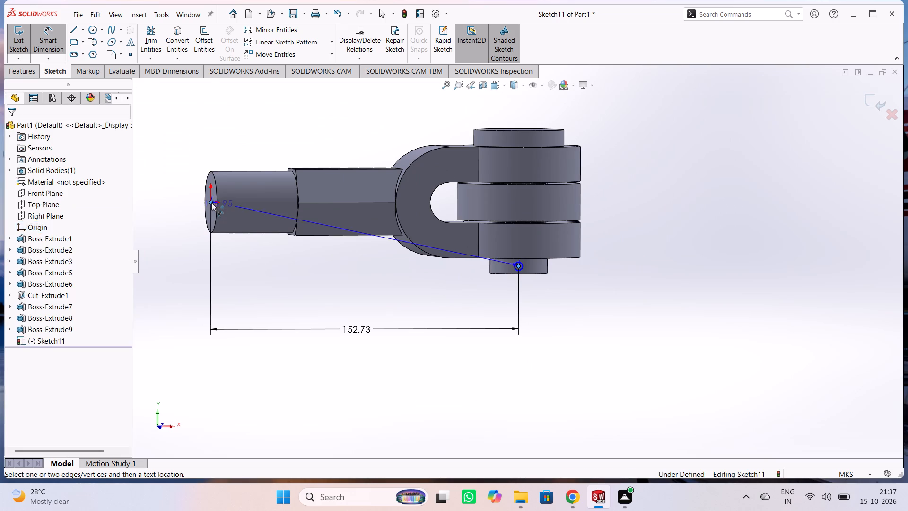
{"action": "left_click", "coordinate": [161, 229]}
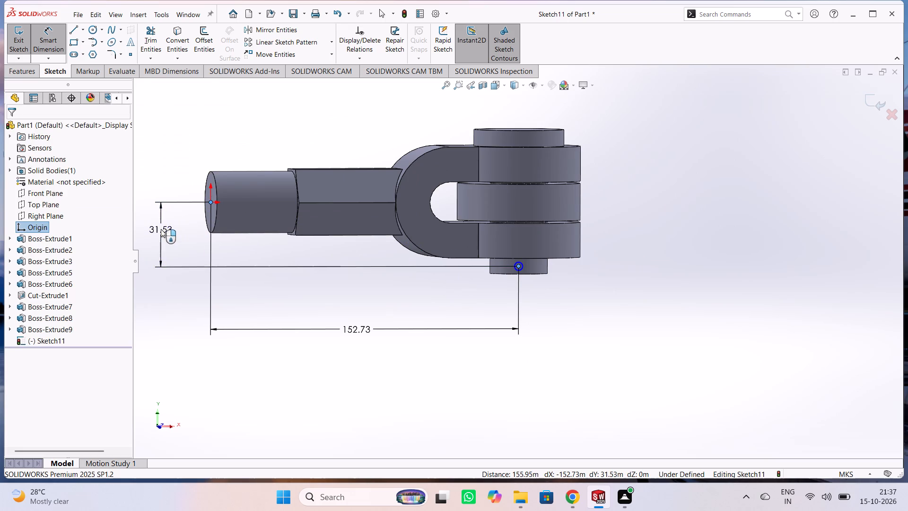
{"action": "left_click", "coordinate": [118, 217]}
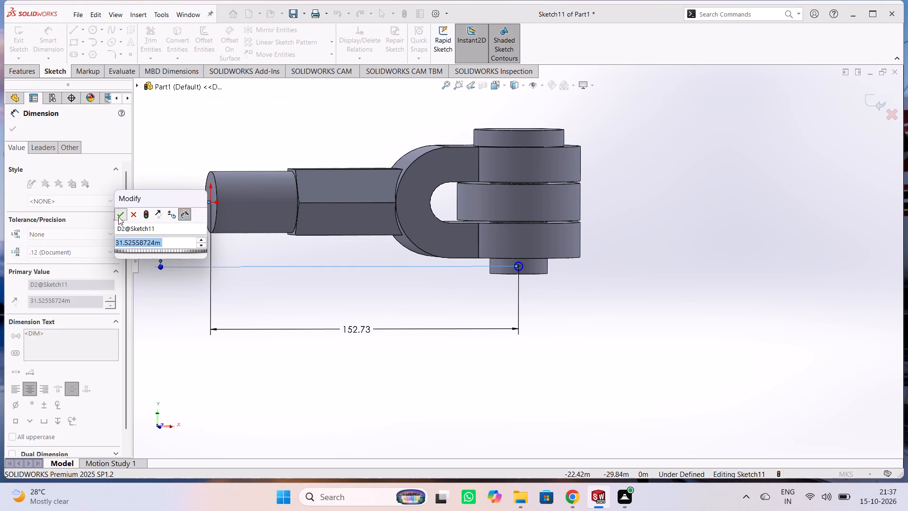
Dimension the small circle's diameter, accept its value and leave the dimension tool.
{"action": "scroll", "coordinate": [524, 280], "scroll_direction": "down", "scroll_amount": 4}
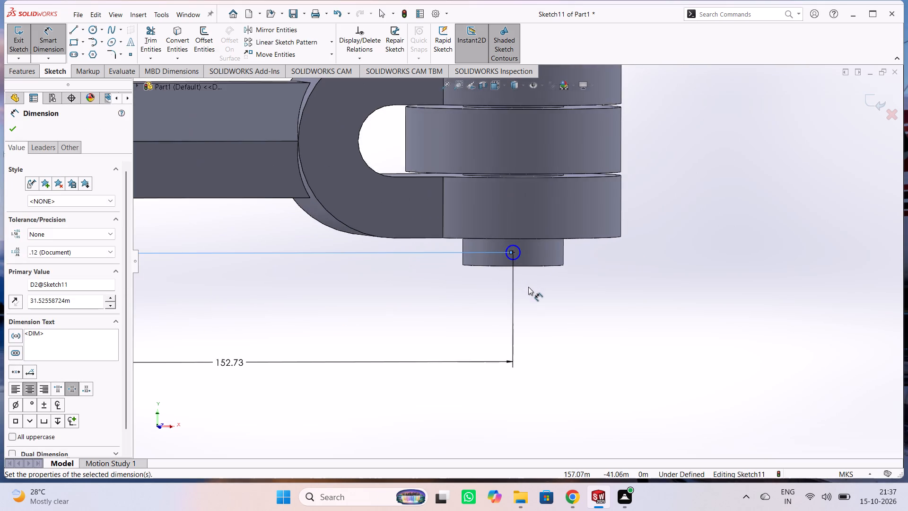
{"action": "scroll", "coordinate": [528, 287], "scroll_direction": "down", "scroll_amount": 1}
{"action": "left_click", "coordinate": [512, 240]}
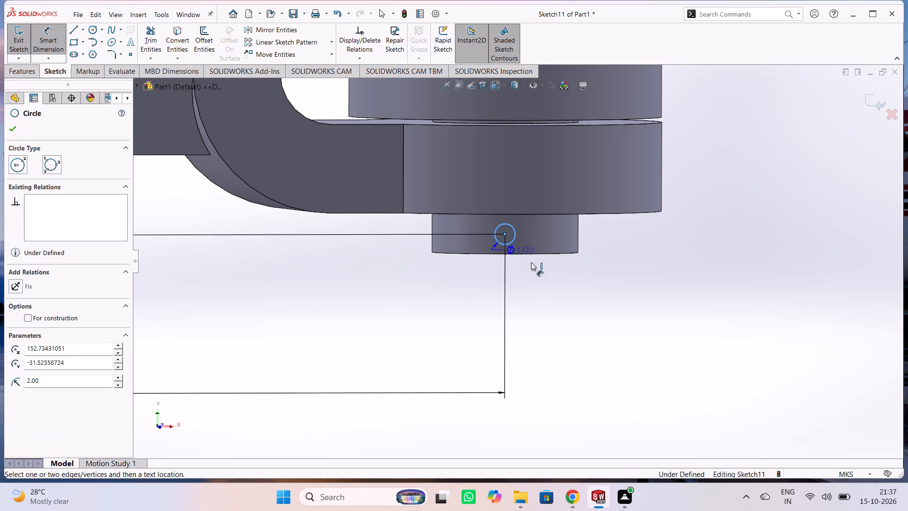
{"action": "left_click", "coordinate": [565, 295]}
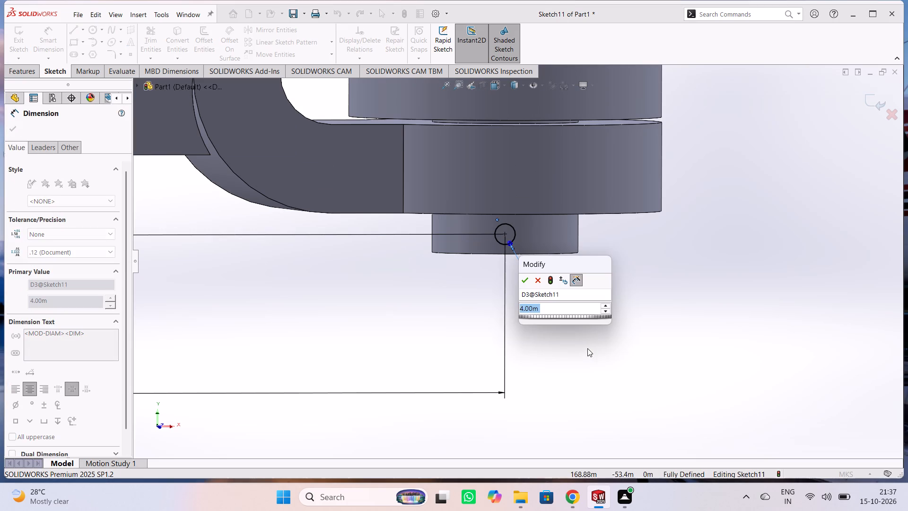
{"action": "left_click", "coordinate": [524, 280]}
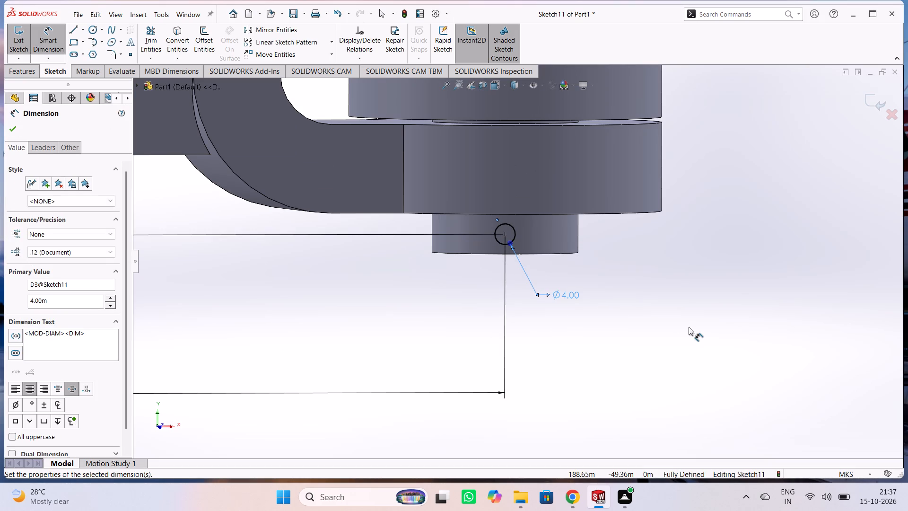
{"action": "key", "text": "Escape"}
{"action": "scroll", "coordinate": [637, 322], "scroll_direction": "down", "scroll_amount": 1}
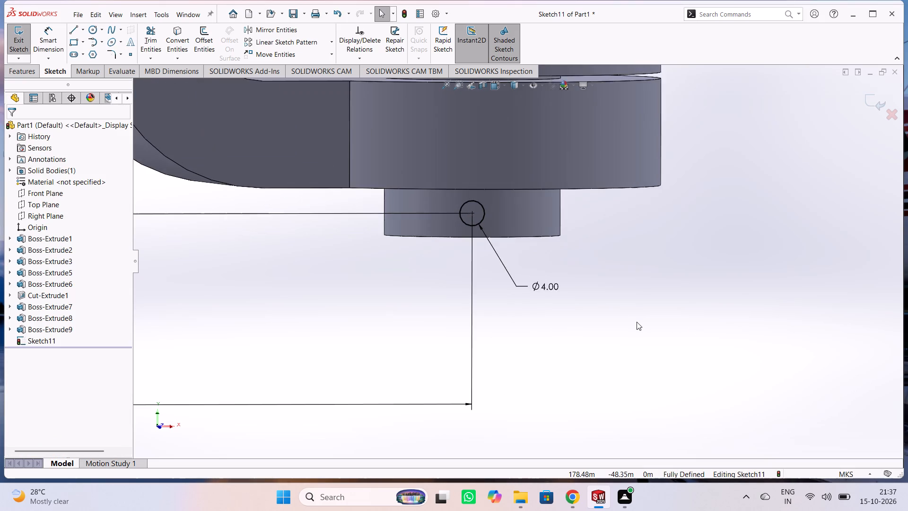
{"action": "scroll", "coordinate": [637, 322], "scroll_direction": "up", "scroll_amount": 6}
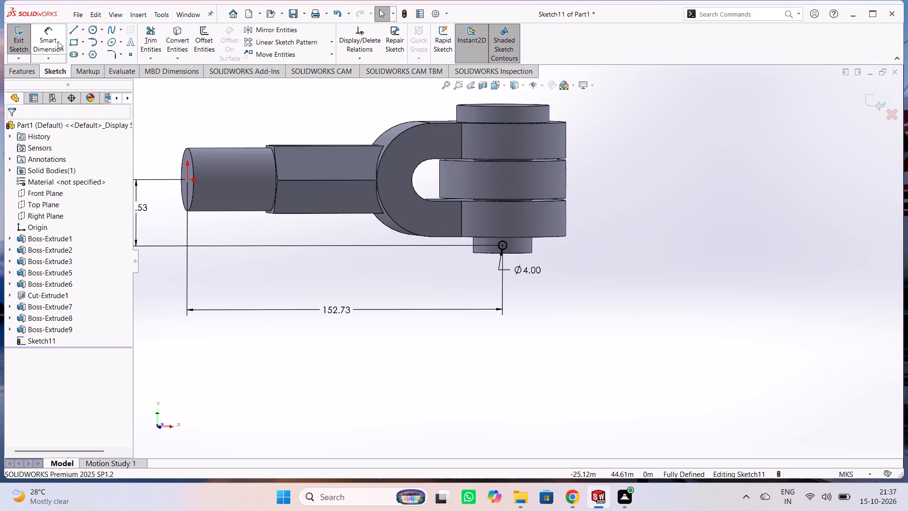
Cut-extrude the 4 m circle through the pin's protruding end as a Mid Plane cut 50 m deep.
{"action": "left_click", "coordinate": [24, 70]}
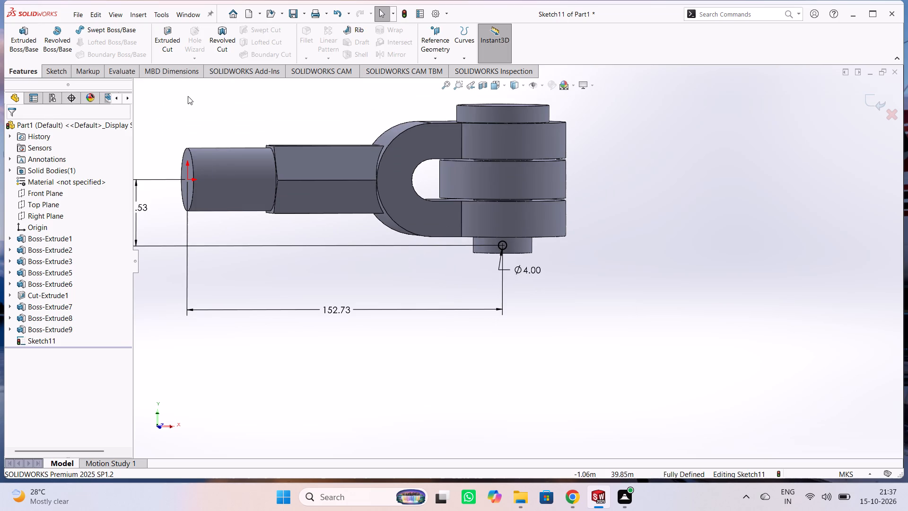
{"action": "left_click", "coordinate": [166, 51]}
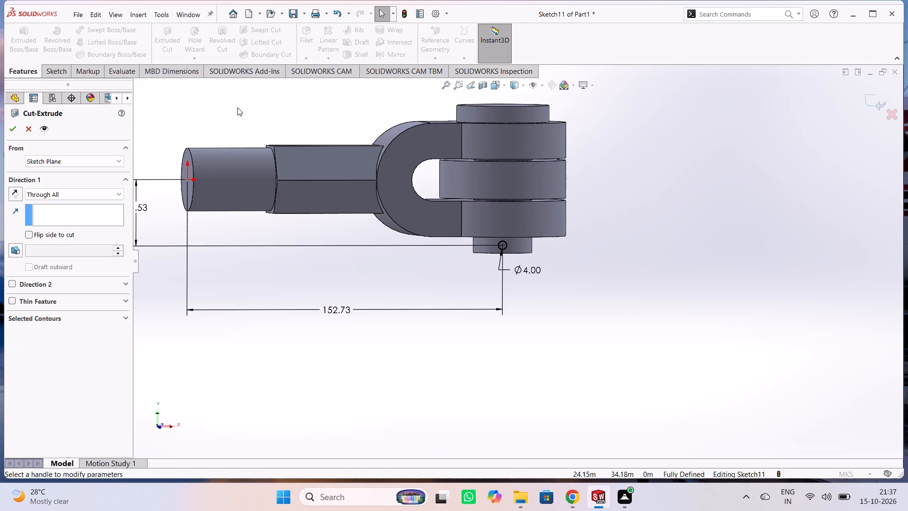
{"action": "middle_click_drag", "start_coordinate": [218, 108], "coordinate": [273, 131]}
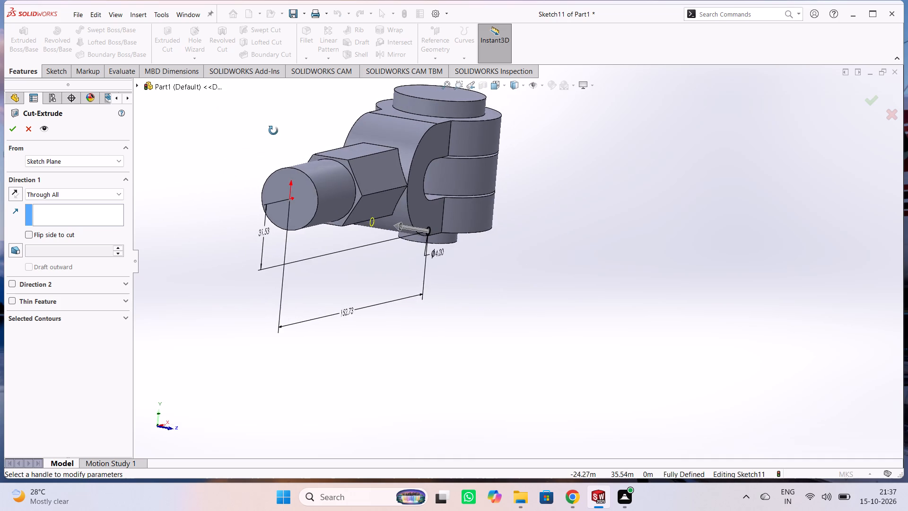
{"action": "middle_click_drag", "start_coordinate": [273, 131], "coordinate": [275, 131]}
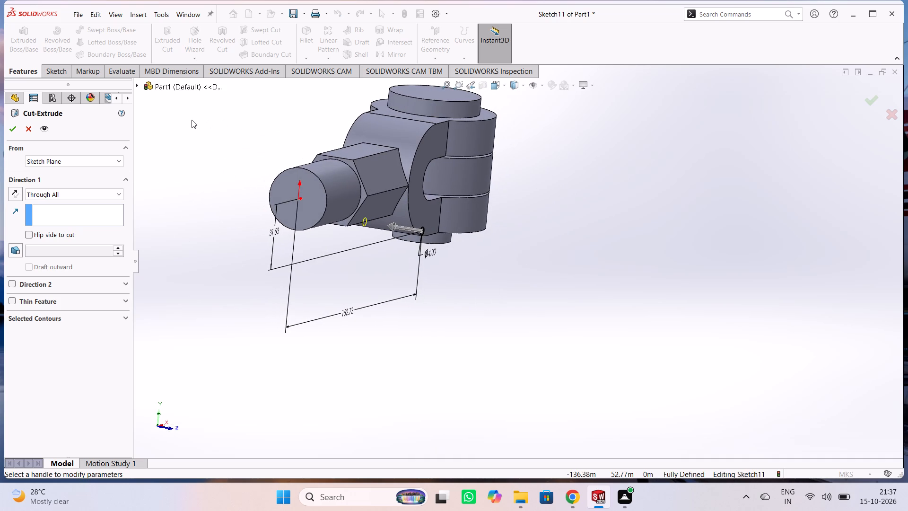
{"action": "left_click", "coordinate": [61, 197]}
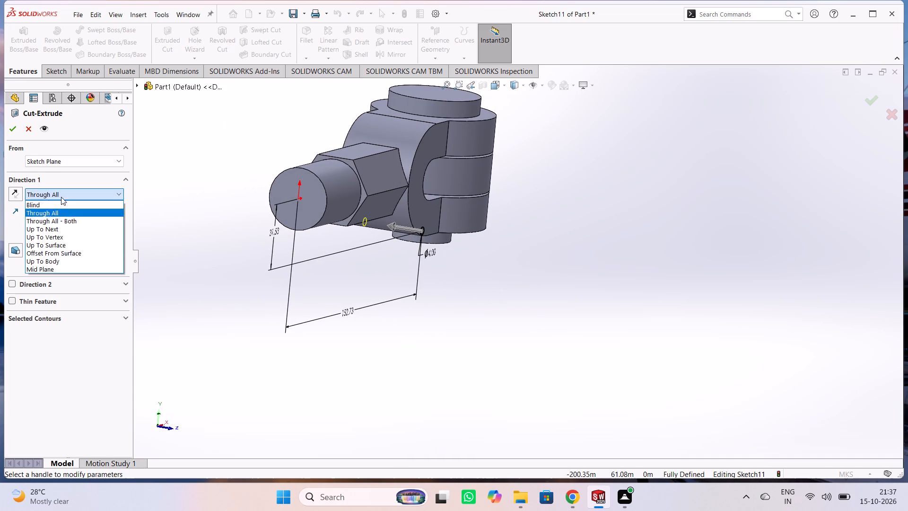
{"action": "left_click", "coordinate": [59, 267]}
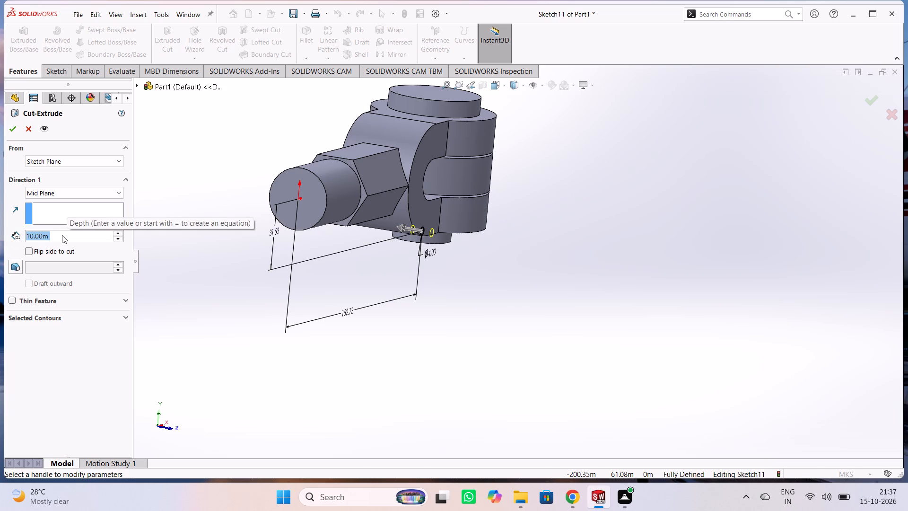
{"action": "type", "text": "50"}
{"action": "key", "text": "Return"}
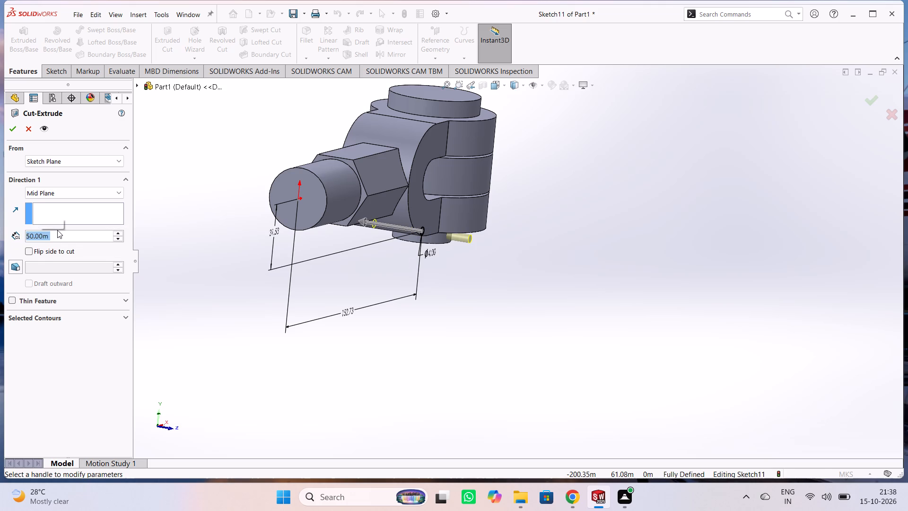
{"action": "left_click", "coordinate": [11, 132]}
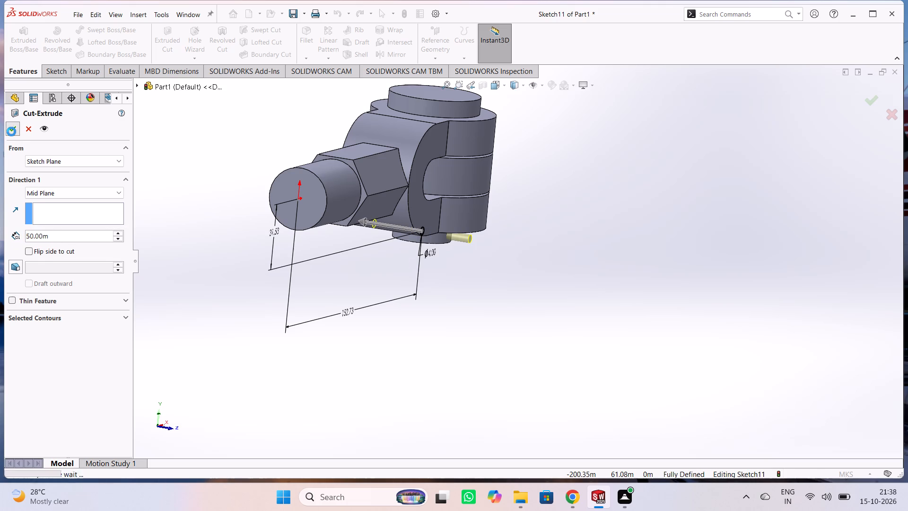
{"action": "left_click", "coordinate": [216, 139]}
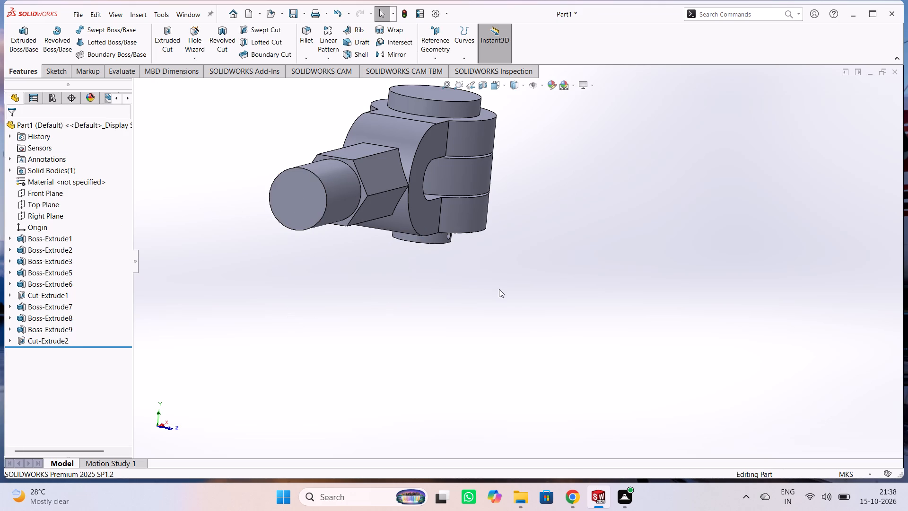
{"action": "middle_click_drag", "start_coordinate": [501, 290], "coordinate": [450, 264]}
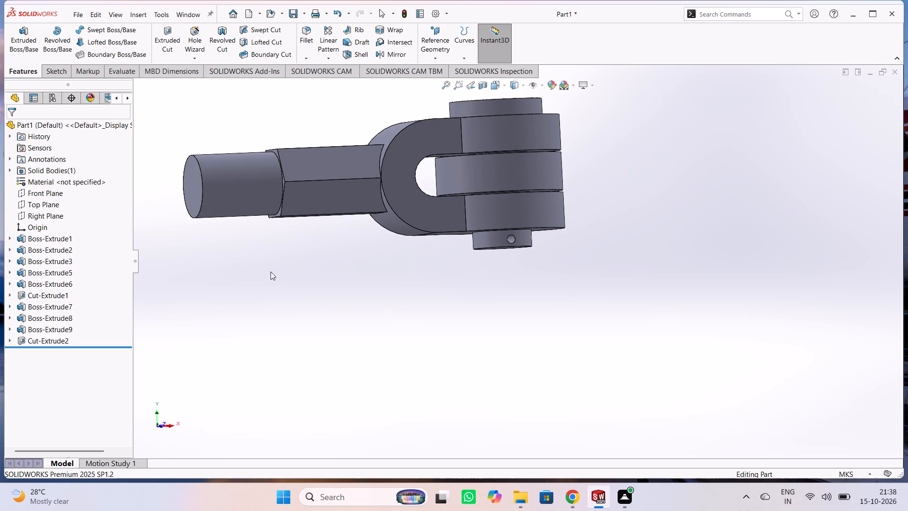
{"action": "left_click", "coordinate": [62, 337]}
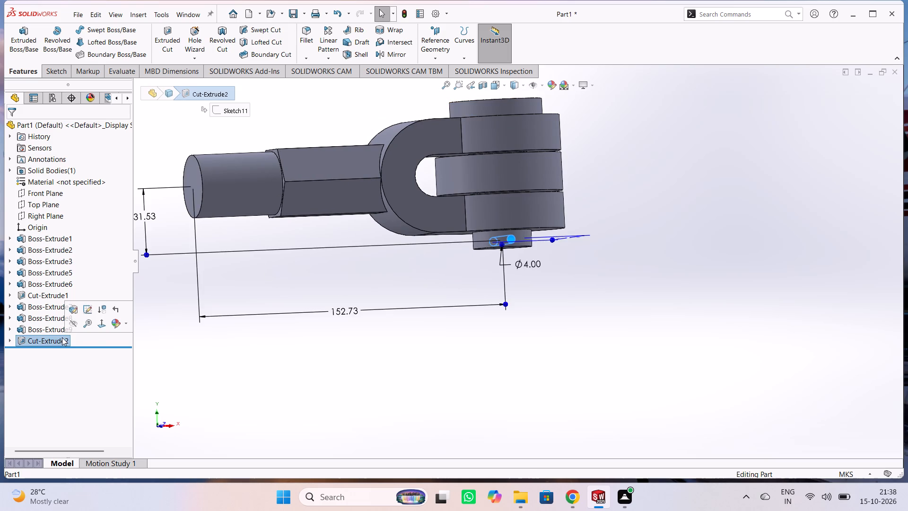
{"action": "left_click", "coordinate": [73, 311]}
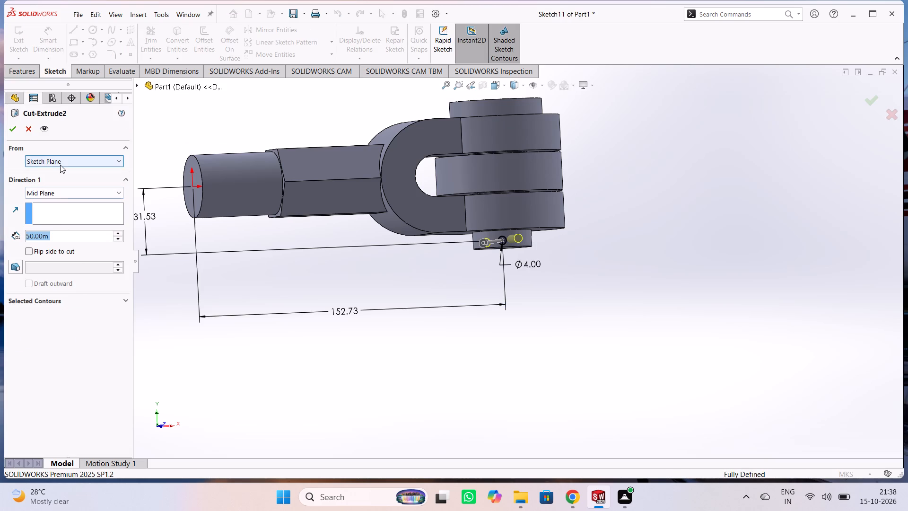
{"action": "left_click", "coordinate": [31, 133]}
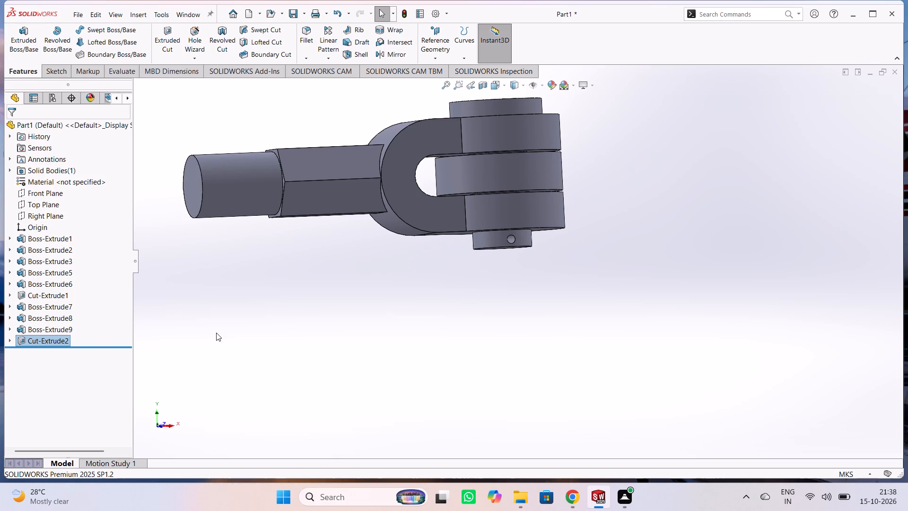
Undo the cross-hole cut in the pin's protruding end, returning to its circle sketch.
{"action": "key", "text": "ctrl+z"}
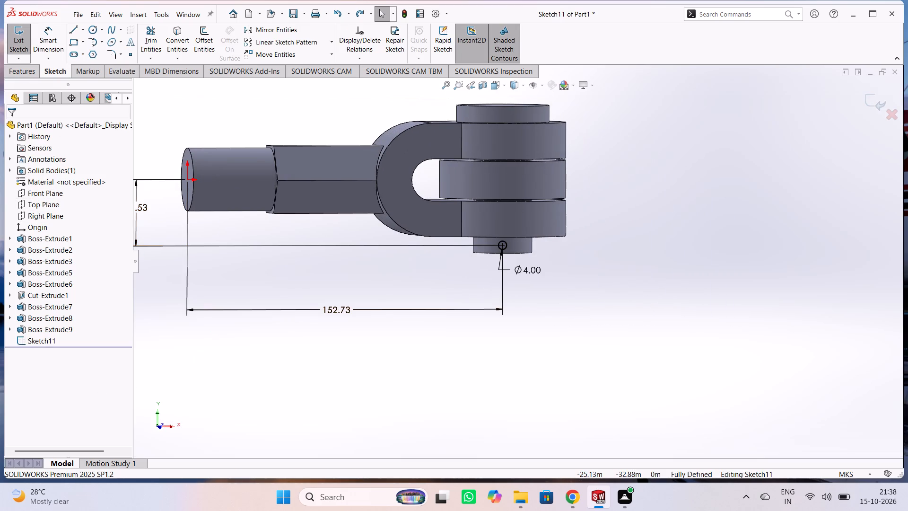
Start a boss extrusion of the 4 m circle on the pin's protruding end with the Mid Plane end condition.
{"action": "left_click", "coordinate": [18, 73]}
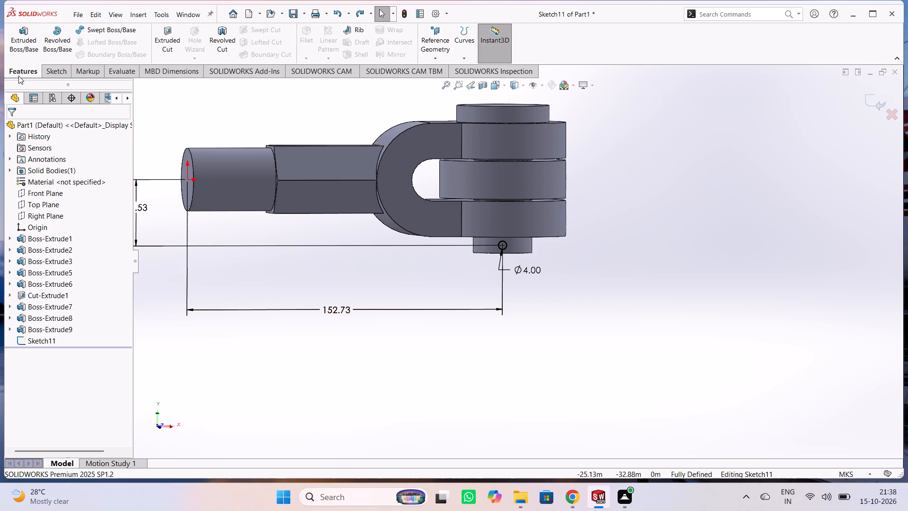
{"action": "left_click", "coordinate": [21, 42]}
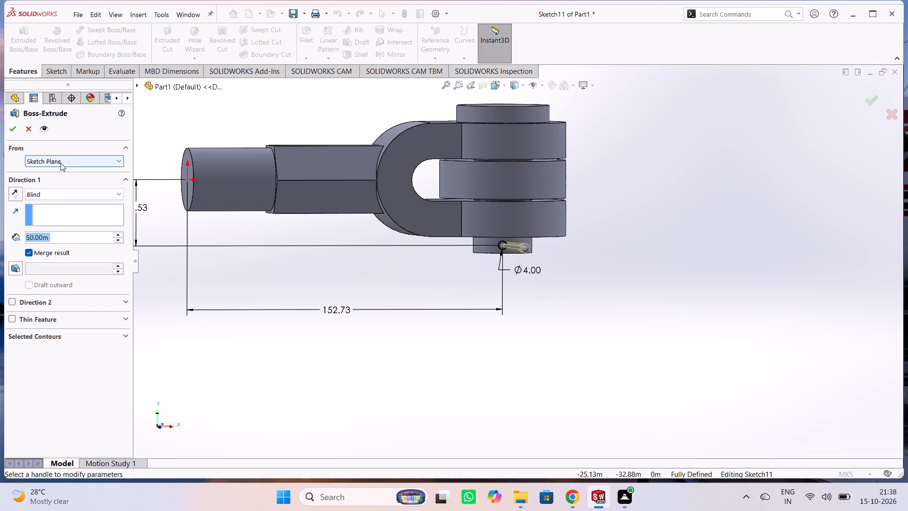
{"action": "middle_click_drag", "start_coordinate": [214, 355], "coordinate": [283, 370]}
{"action": "left_click", "coordinate": [42, 191]}
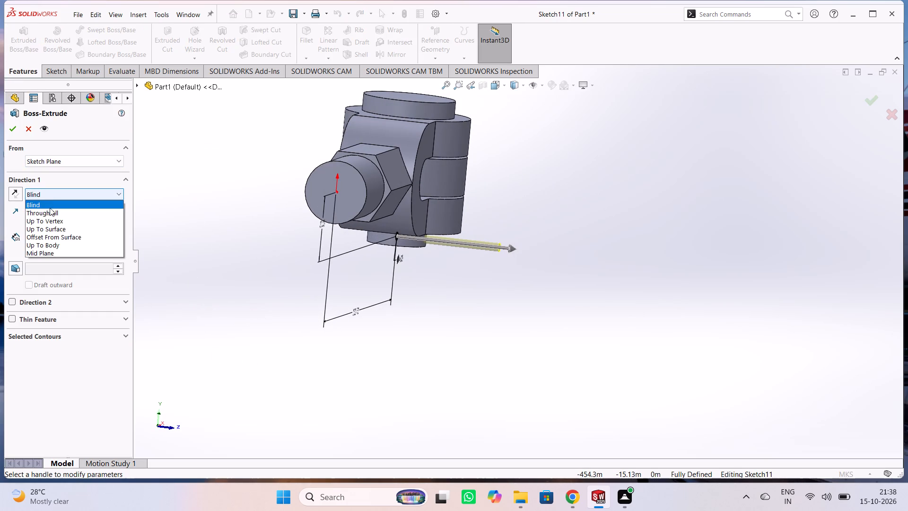
{"action": "left_click", "coordinate": [51, 253]}
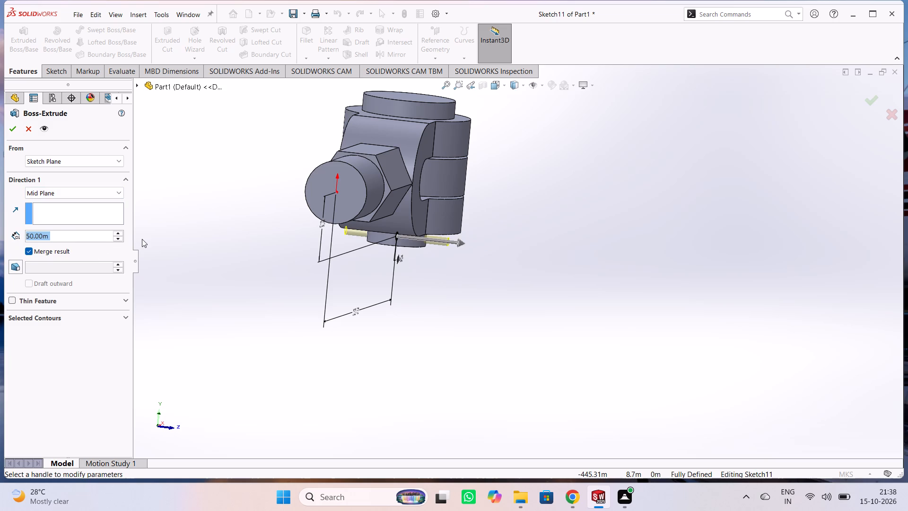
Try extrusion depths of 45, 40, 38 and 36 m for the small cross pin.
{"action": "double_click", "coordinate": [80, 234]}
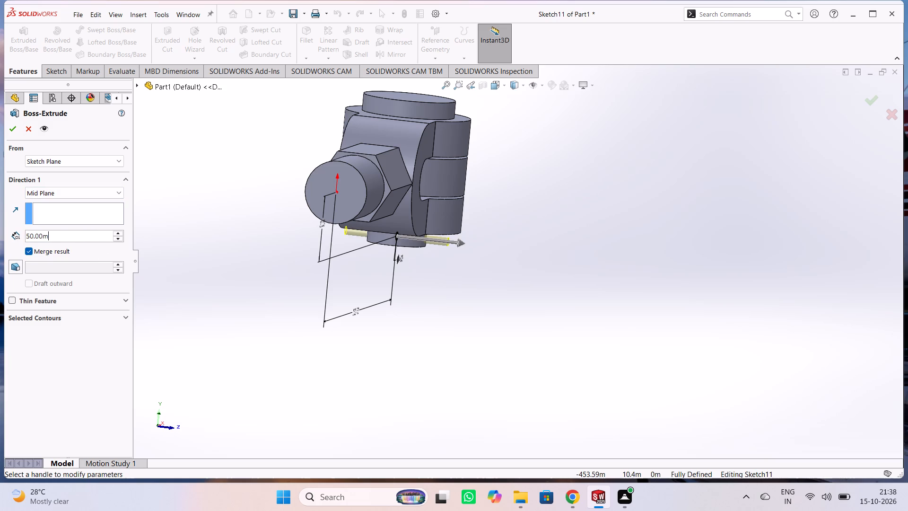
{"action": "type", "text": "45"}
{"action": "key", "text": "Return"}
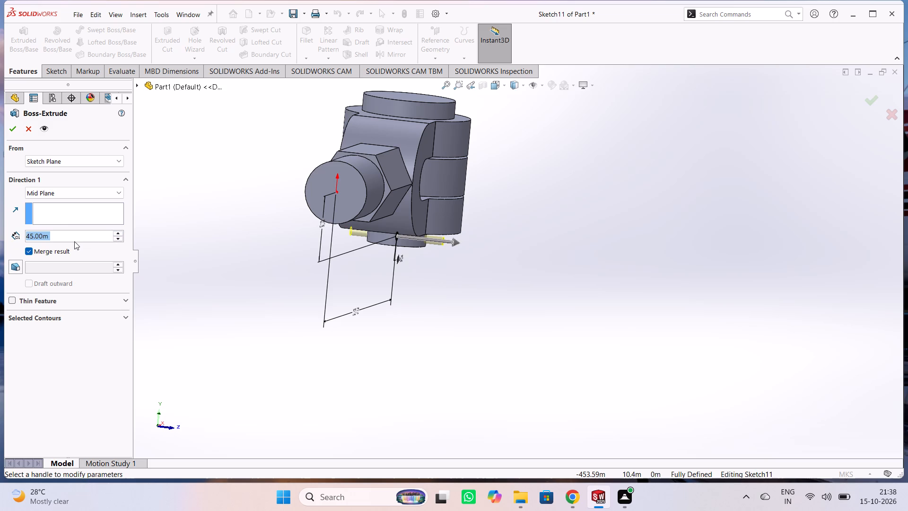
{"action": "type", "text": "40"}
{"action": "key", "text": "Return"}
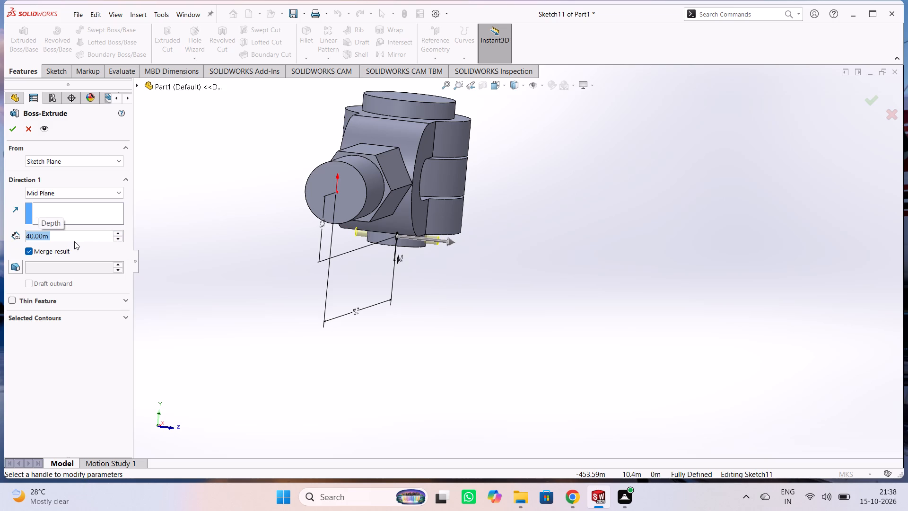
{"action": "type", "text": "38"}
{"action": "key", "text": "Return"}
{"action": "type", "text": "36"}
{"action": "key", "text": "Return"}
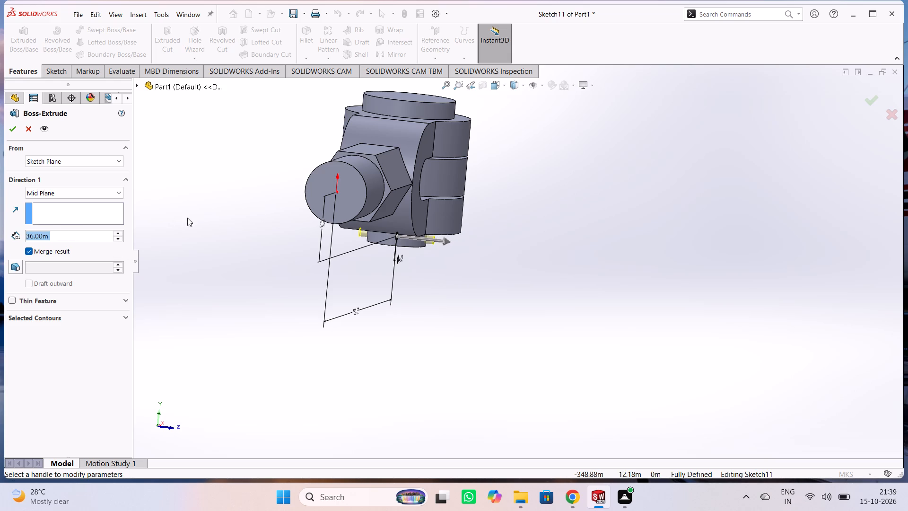
Set the cross pin's Mid Plane depth to 34 m and finish the boss extrusion with merged result.
{"action": "type", "text": "34"}
{"action": "key", "text": "Return"}
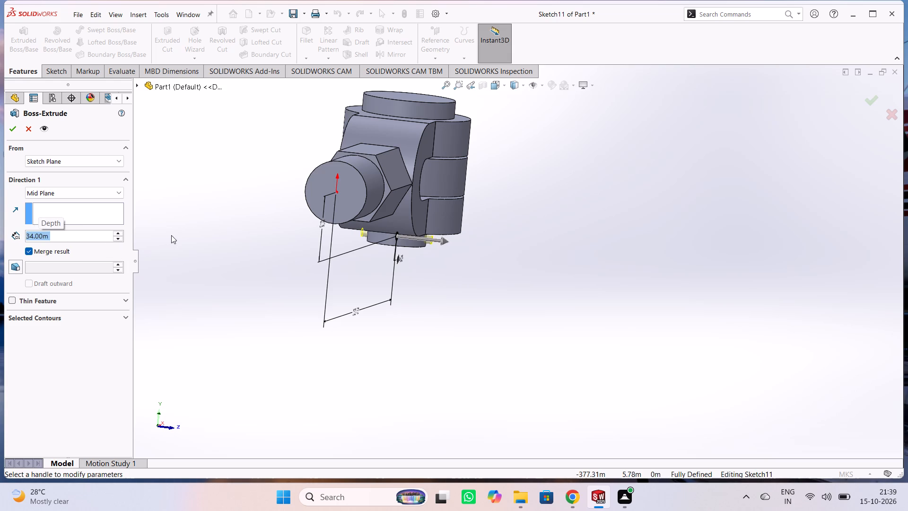
{"action": "middle_click_drag", "start_coordinate": [185, 260], "coordinate": [208, 241]}
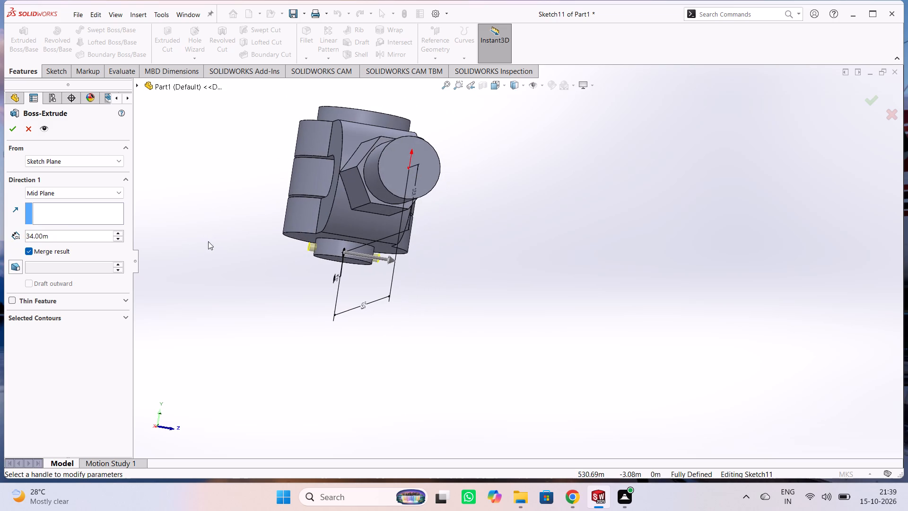
{"action": "left_click", "coordinate": [13, 131]}
{"action": "left_click", "coordinate": [188, 174]}
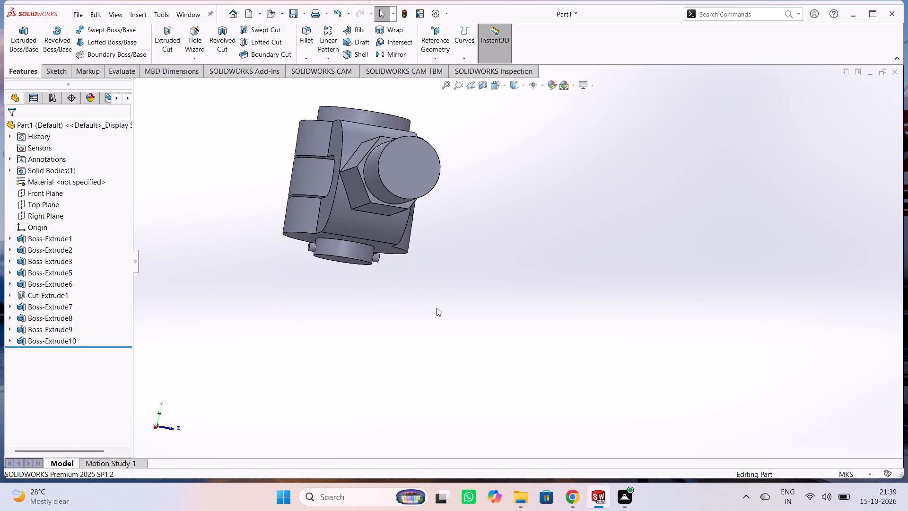
Examine the complete fork-end joint from several sides, including both ends of the cross pin below the fork.
{"action": "middle_click_drag", "start_coordinate": [437, 308], "coordinate": [288, 266]}
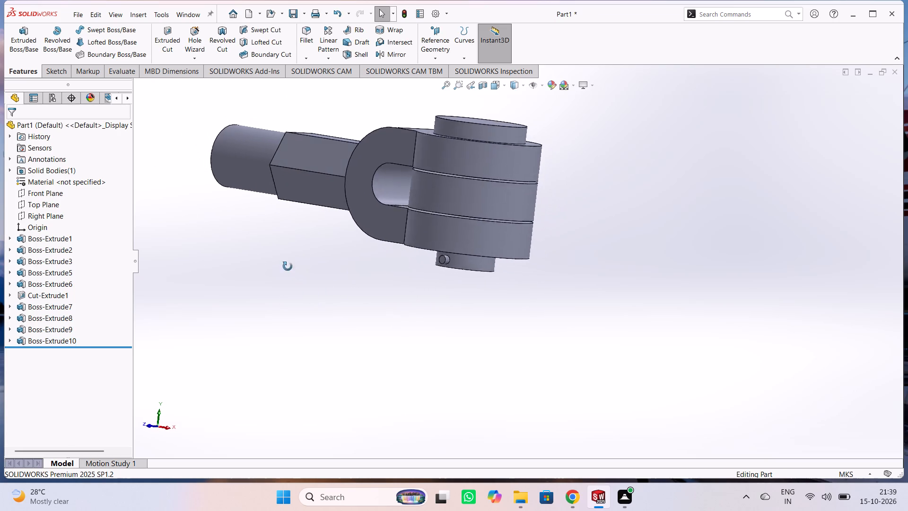
{"action": "middle_click_drag", "start_coordinate": [288, 266], "coordinate": [328, 289]}
{"action": "middle_click_drag", "start_coordinate": [646, 357], "coordinate": [612, 352]}
{"action": "scroll", "coordinate": [609, 350], "scroll_direction": "up", "scroll_amount": 1}
{"action": "middle_click_drag", "start_coordinate": [609, 350], "coordinate": [623, 236]}
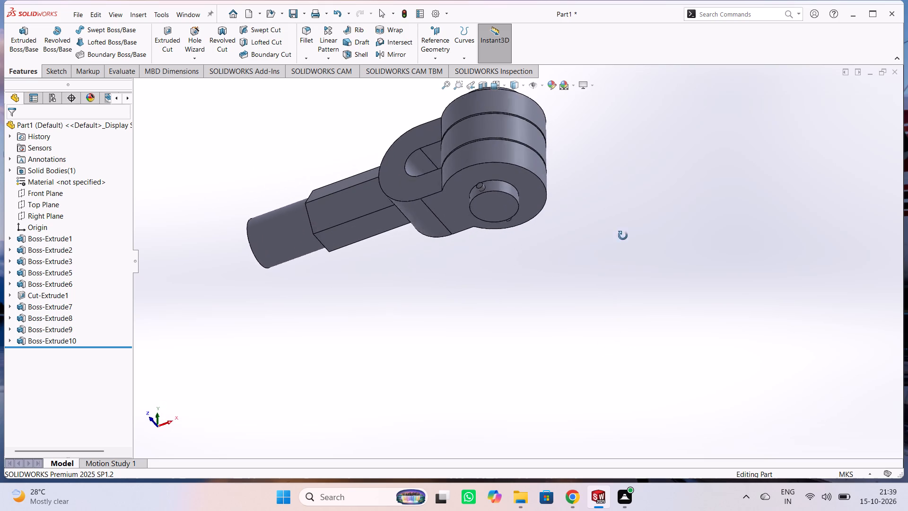
{"action": "middle_click_drag", "start_coordinate": [623, 236], "coordinate": [640, 229]}
{"action": "middle_click", "coordinate": [640, 229]}
{"action": "middle_click_drag", "start_coordinate": [640, 229], "coordinate": [630, 240]}
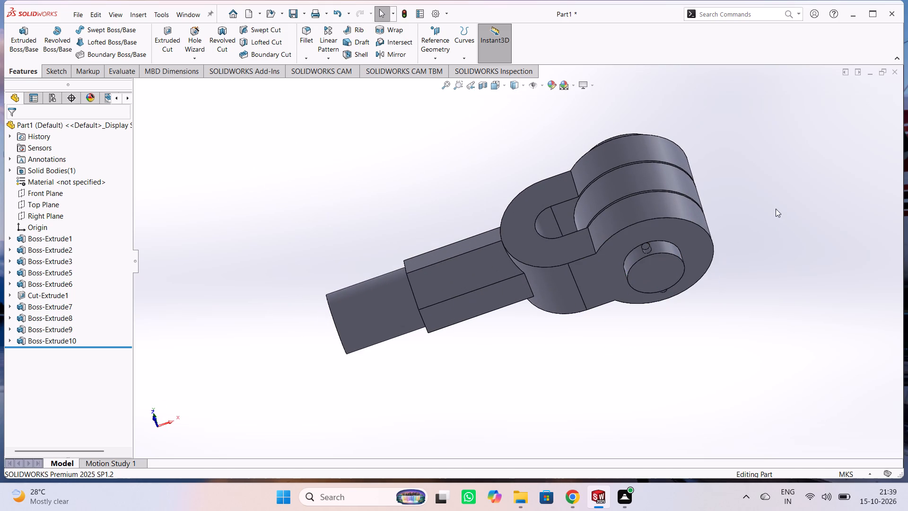
{"action": "middle_click_drag", "start_coordinate": [777, 209], "coordinate": [738, 329]}
{"action": "middle_click_drag", "start_coordinate": [742, 256], "coordinate": [748, 274]}
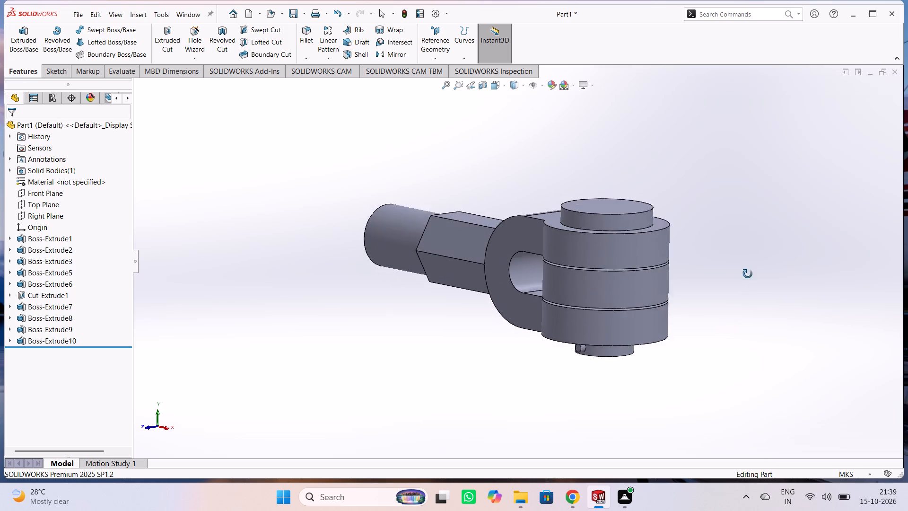
{"action": "middle_click_drag", "start_coordinate": [748, 274], "coordinate": [764, 297]}
{"action": "middle_click_drag", "start_coordinate": [770, 294], "coordinate": [794, 193]}
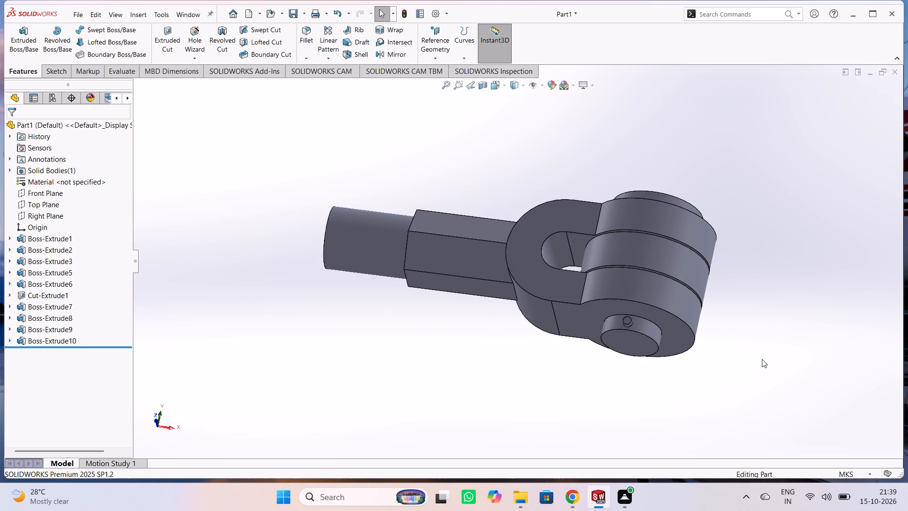
{"action": "middle_click_drag", "start_coordinate": [760, 372], "coordinate": [770, 242]}
{"action": "middle_click_drag", "start_coordinate": [746, 350], "coordinate": [751, 317]}
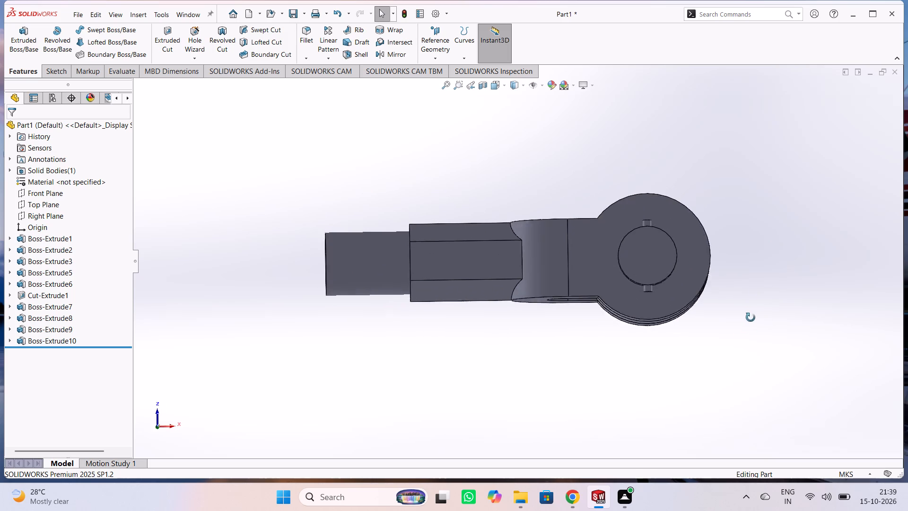
{"action": "middle_click_drag", "start_coordinate": [751, 317], "coordinate": [727, 392]}
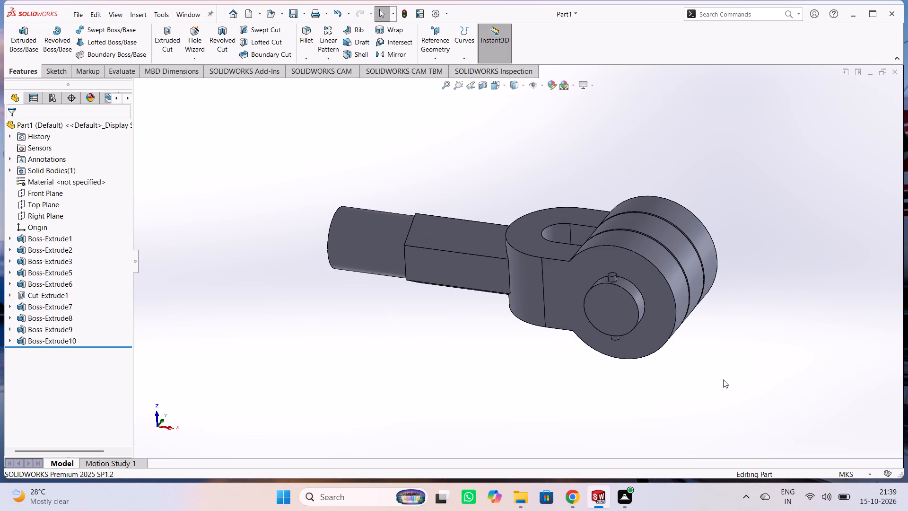
{"action": "scroll", "coordinate": [681, 410], "scroll_direction": "up", "scroll_amount": 1}
{"action": "middle_click_drag", "start_coordinate": [681, 410], "coordinate": [712, 356]}
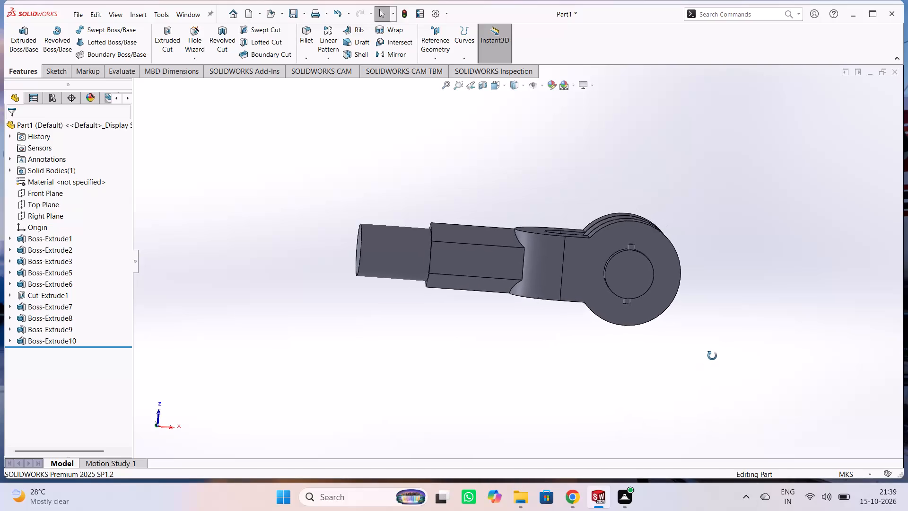
{"action": "middle_click_drag", "start_coordinate": [712, 356], "coordinate": [615, 387]}
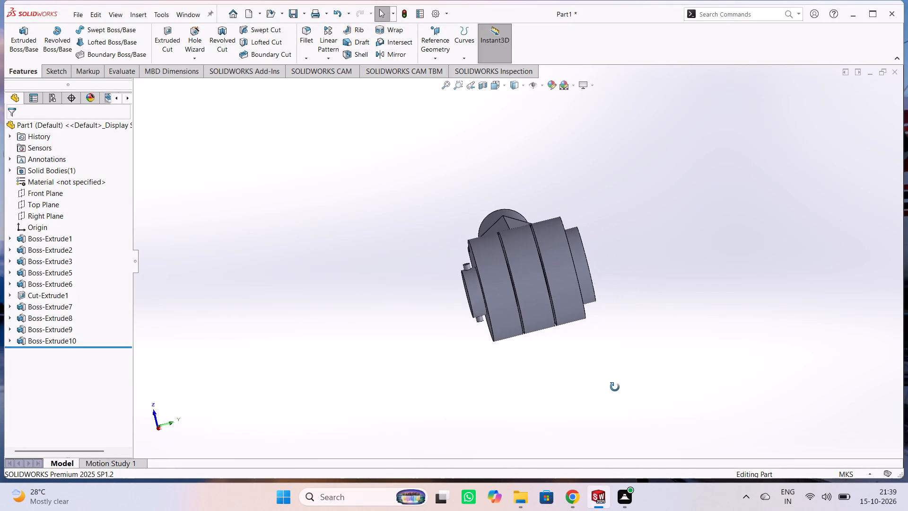
Examine the finished fork-end joint from all around, including the slot, the ring, the headed pin and the cross pin.
{"action": "middle_click_drag", "start_coordinate": [615, 387], "coordinate": [558, 337]}
{"action": "middle_click_drag", "start_coordinate": [584, 344], "coordinate": [764, 391]}
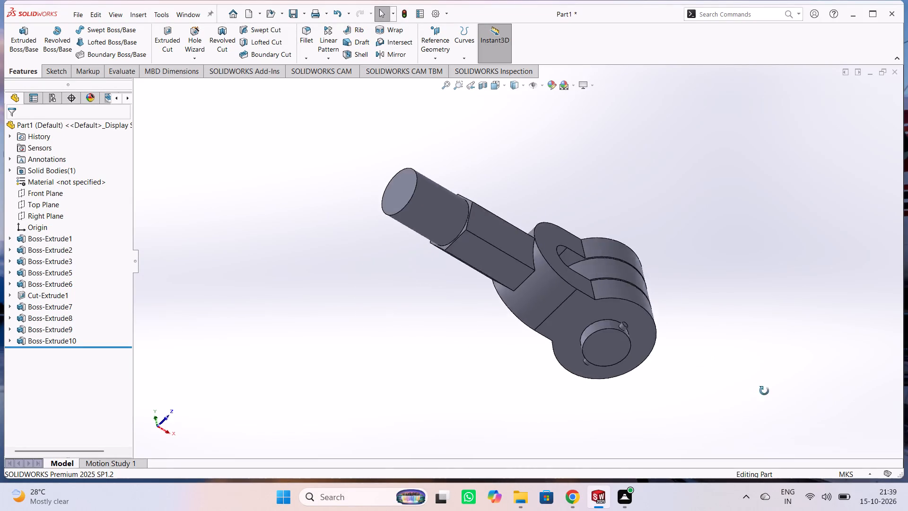
{"action": "middle_click_drag", "start_coordinate": [764, 391], "coordinate": [620, 377]}
{"action": "middle_click_drag", "start_coordinate": [570, 388], "coordinate": [543, 388]}
{"action": "middle_click_drag", "start_coordinate": [508, 386], "coordinate": [415, 319]}
{"action": "middle_click_drag", "start_coordinate": [408, 315], "coordinate": [260, 274]}
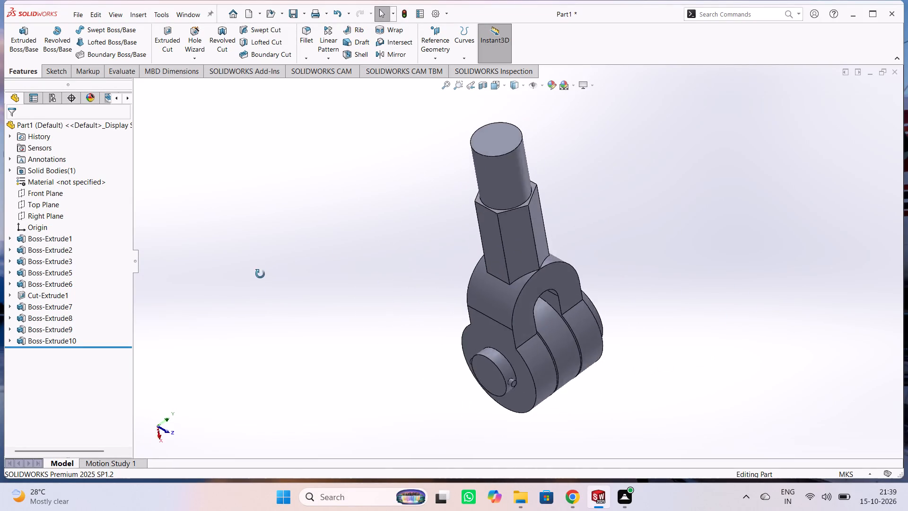
{"action": "middle_click_drag", "start_coordinate": [260, 274], "coordinate": [594, 359]}
{"action": "middle_click_drag", "start_coordinate": [726, 355], "coordinate": [733, 344]}
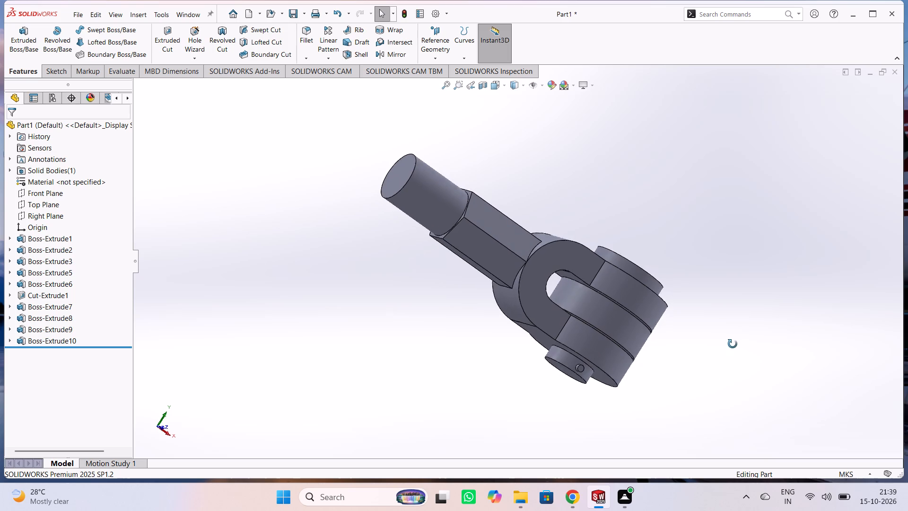
{"action": "middle_click_drag", "start_coordinate": [733, 344], "coordinate": [734, 340]}
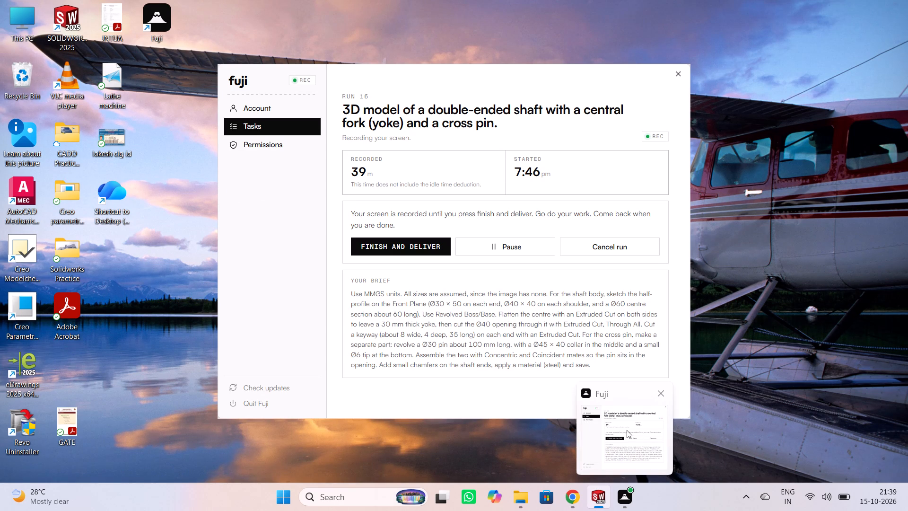
{"action": "scroll", "coordinate": [742, 352], "scroll_direction": "up", "scroll_amount": 1}
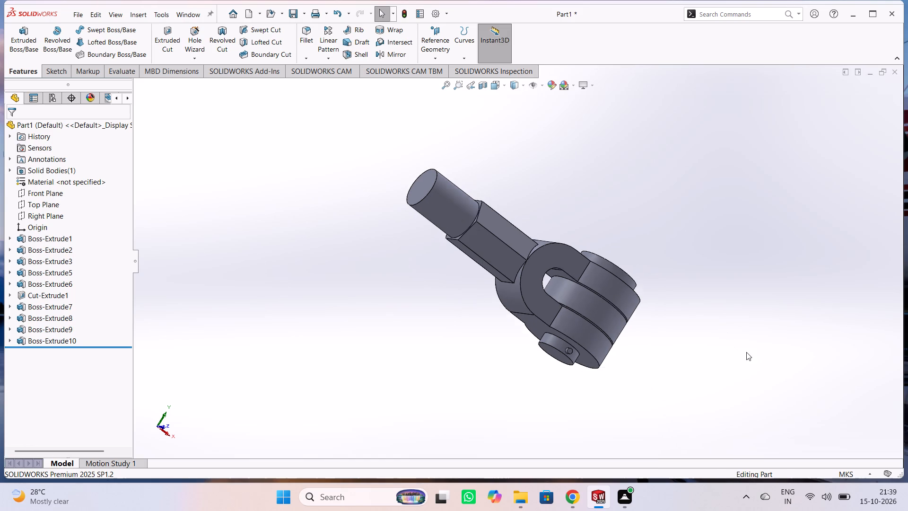
{"action": "middle_click_drag", "start_coordinate": [750, 353], "coordinate": [340, 220]}
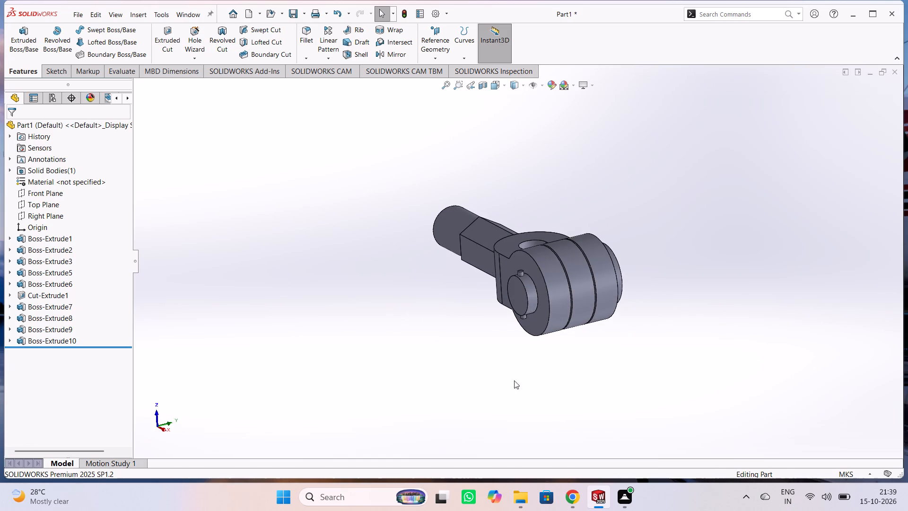
{"action": "middle_click_drag", "start_coordinate": [519, 378], "coordinate": [615, 203]}
{"action": "middle_click_drag", "start_coordinate": [546, 400], "coordinate": [471, 351]}
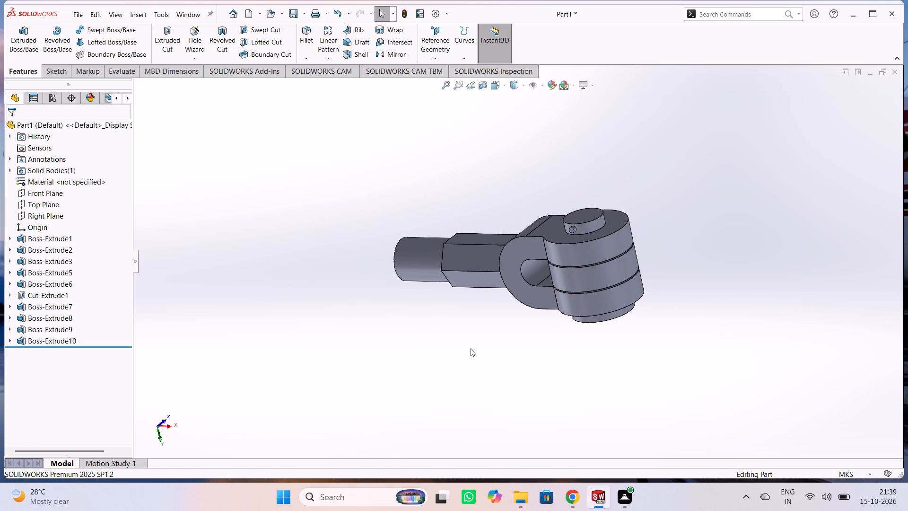
{"action": "middle_click_drag", "start_coordinate": [700, 384], "coordinate": [707, 352]}
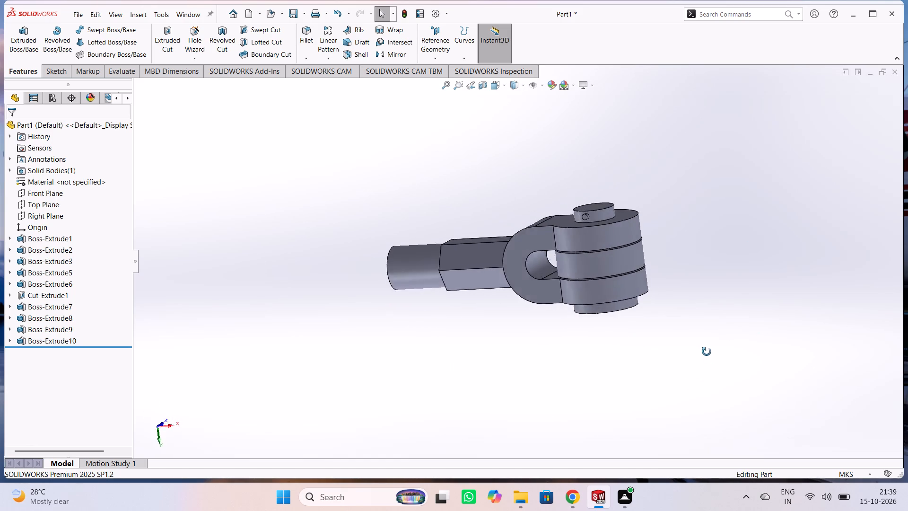
{"action": "middle_click_drag", "start_coordinate": [707, 352], "coordinate": [733, 323]}
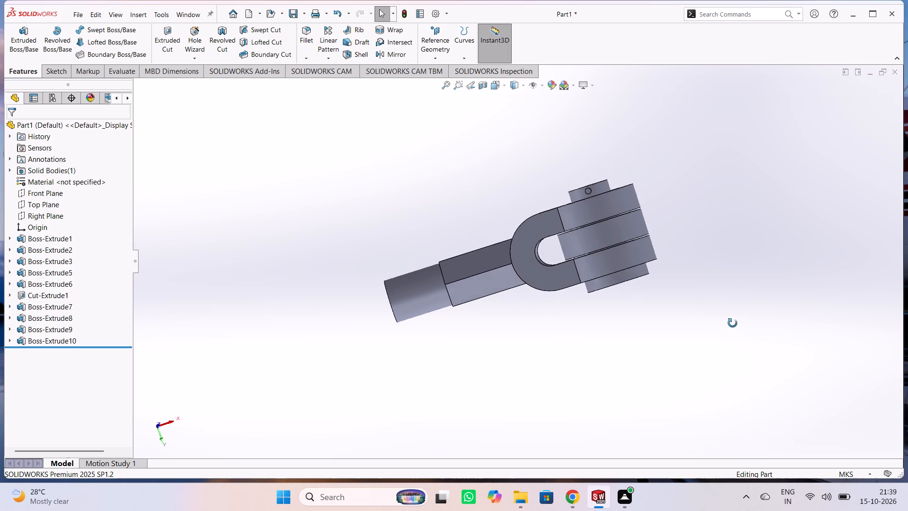
{"action": "middle_click_drag", "start_coordinate": [733, 323], "coordinate": [727, 329]}
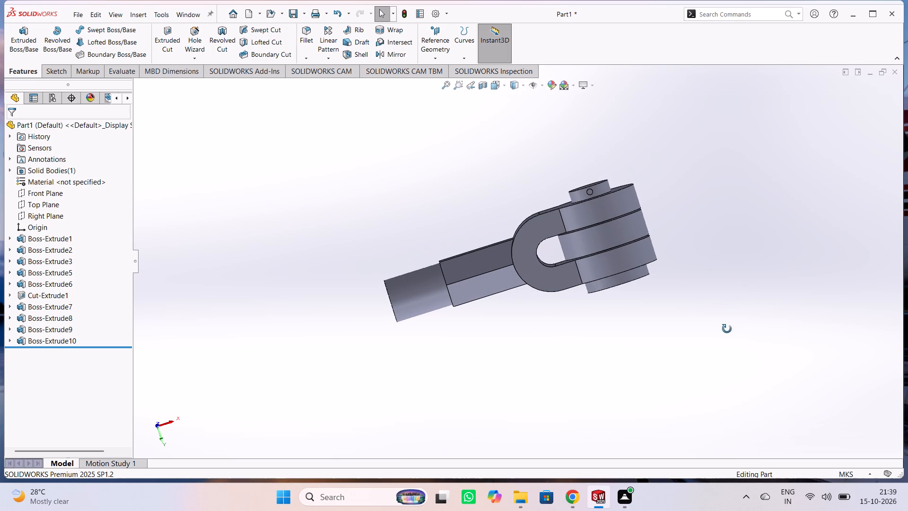
{"action": "middle_click_drag", "start_coordinate": [727, 329], "coordinate": [758, 339]}
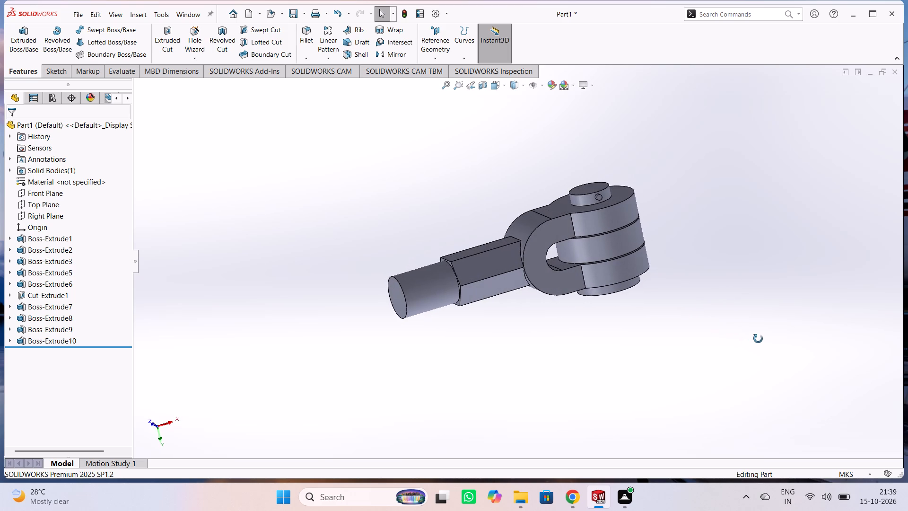
{"action": "middle_click_drag", "start_coordinate": [758, 339], "coordinate": [752, 347]}
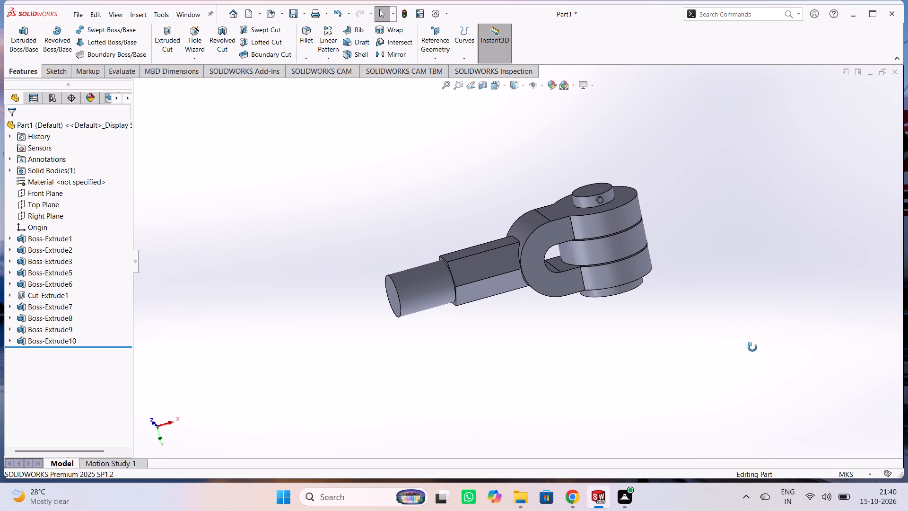
{"action": "middle_click_drag", "start_coordinate": [752, 347], "coordinate": [724, 350]}
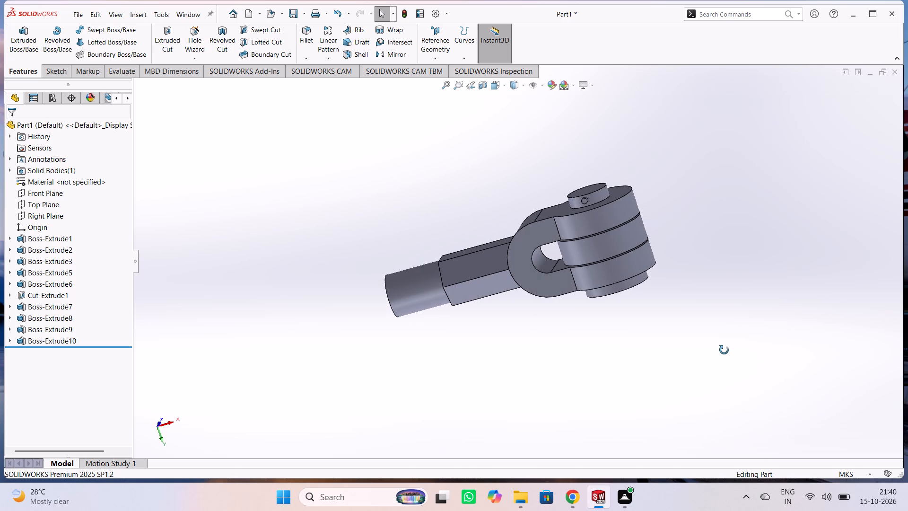
{"action": "middle_click_drag", "start_coordinate": [724, 350], "coordinate": [704, 346]}
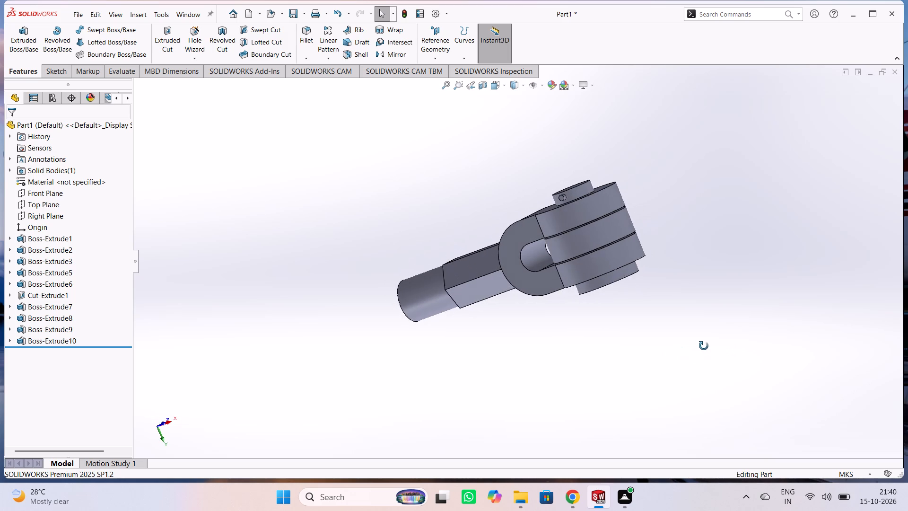
{"action": "middle_click_drag", "start_coordinate": [704, 346], "coordinate": [692, 346]}
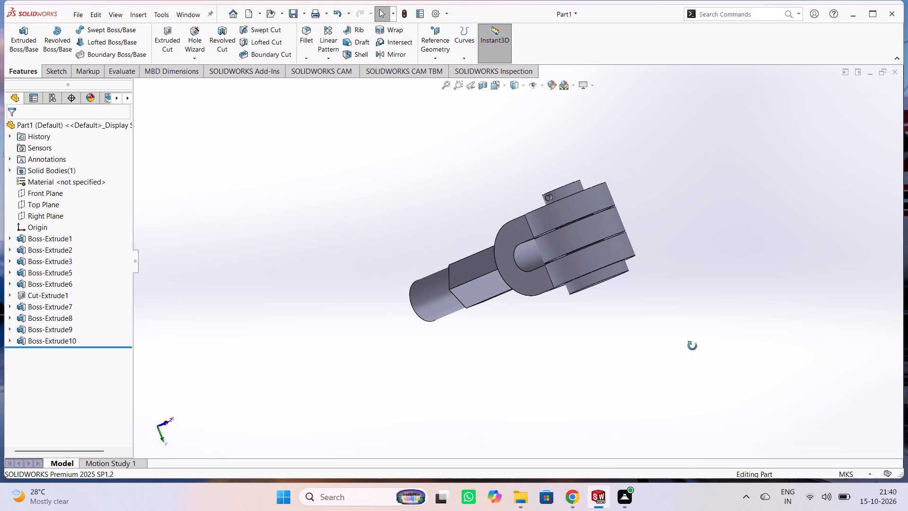
{"action": "middle_click_drag", "start_coordinate": [692, 346], "coordinate": [725, 348]}
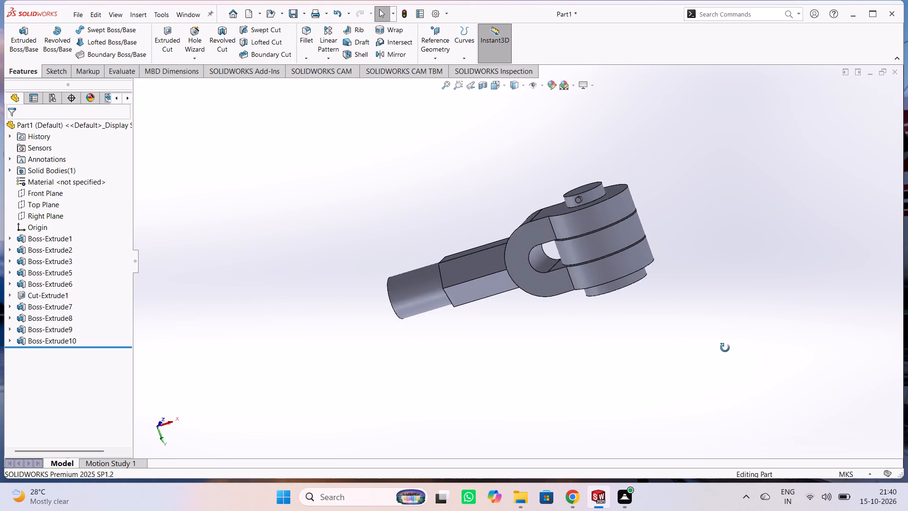
{"action": "middle_click_drag", "start_coordinate": [725, 348], "coordinate": [742, 328]}
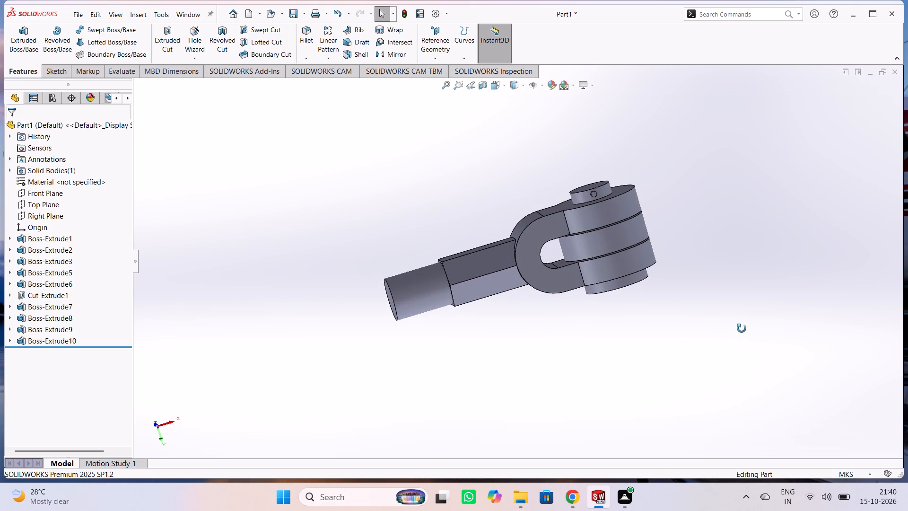
{"action": "middle_click_drag", "start_coordinate": [742, 328], "coordinate": [743, 340]}
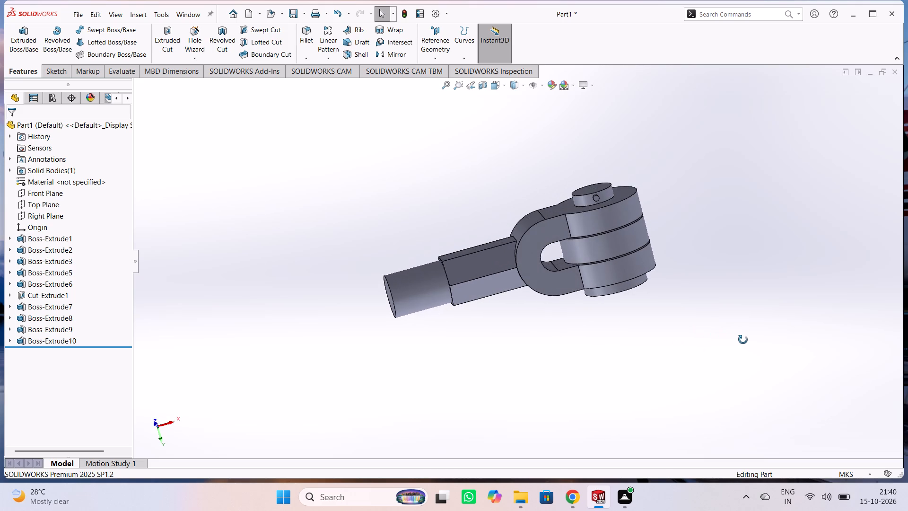
{"action": "middle_click_drag", "start_coordinate": [743, 340], "coordinate": [723, 330]}
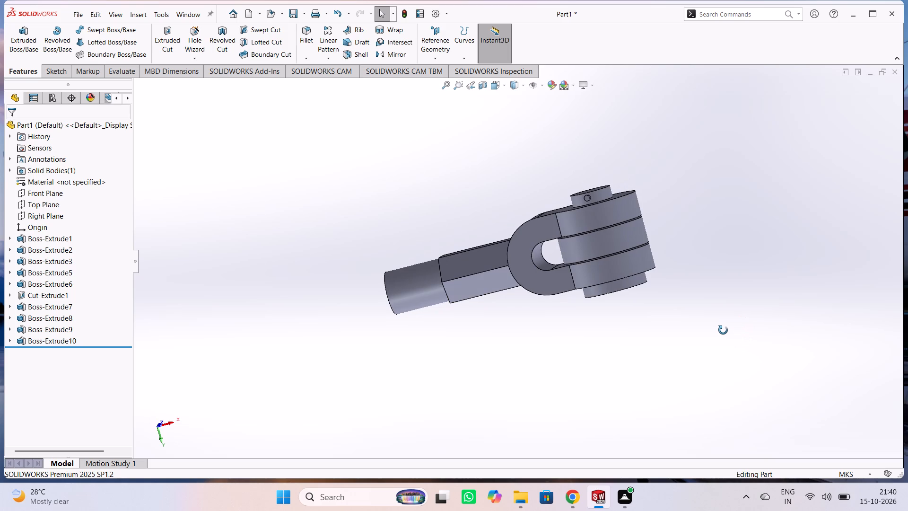
{"action": "middle_click_drag", "start_coordinate": [723, 330], "coordinate": [699, 340]}
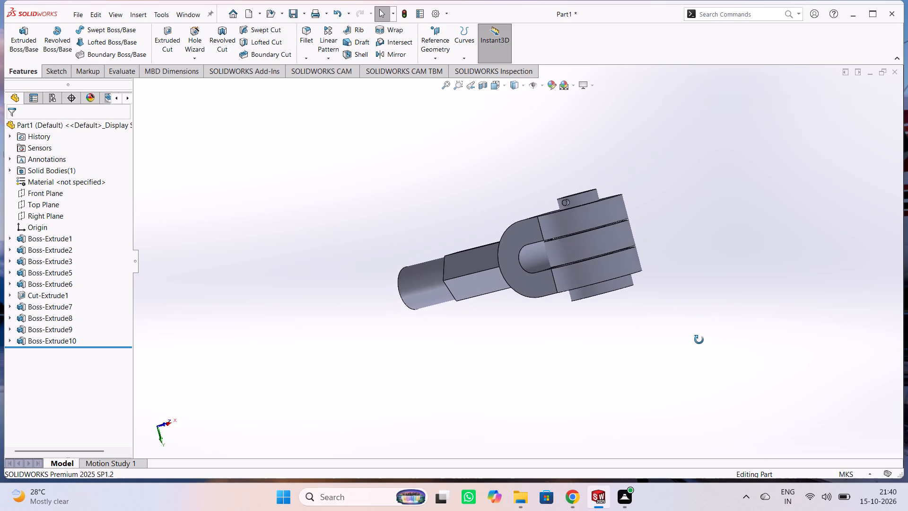
{"action": "middle_click_drag", "start_coordinate": [699, 340], "coordinate": [698, 333]}
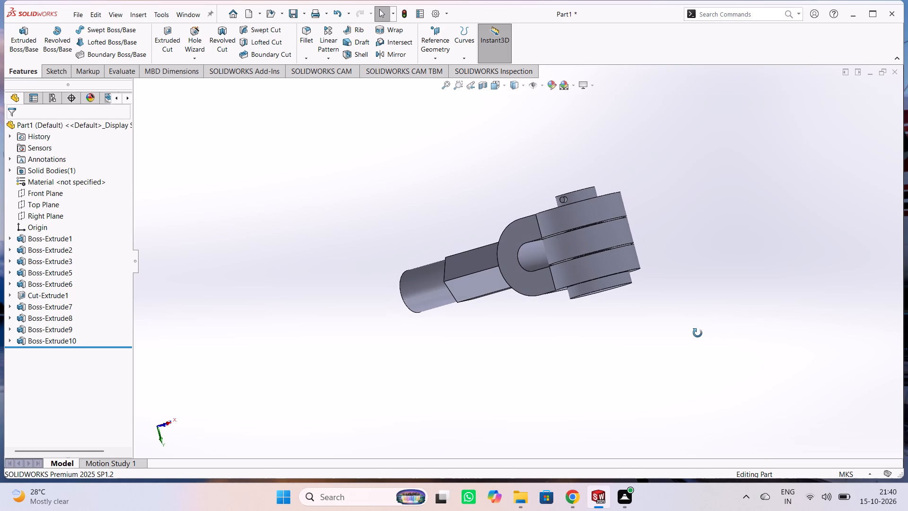
{"action": "middle_click_drag", "start_coordinate": [698, 333], "coordinate": [732, 340]}
{"action": "middle_click_drag", "start_coordinate": [728, 257], "coordinate": [723, 278]}
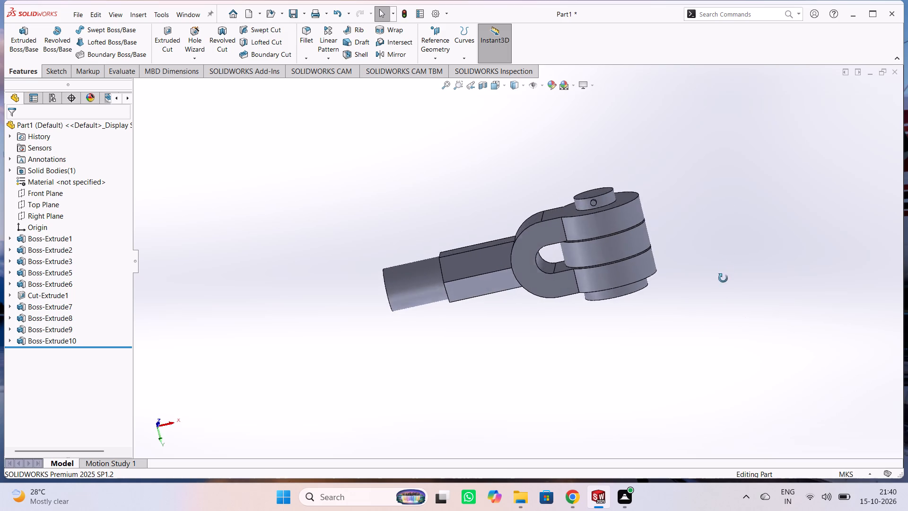
{"action": "middle_click_drag", "start_coordinate": [723, 278], "coordinate": [731, 353]}
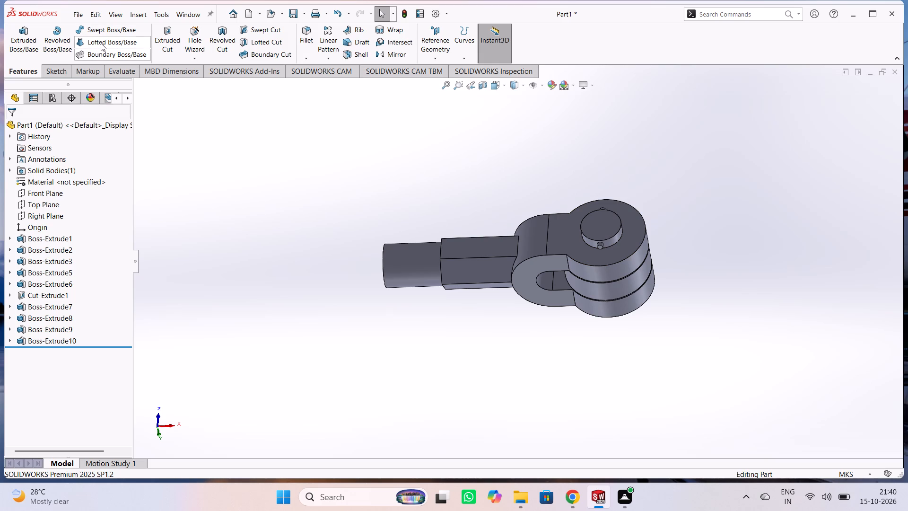
Open a sketch on the Top Plane and draw a 30 m radius circle centred on the pin, matching the fork's rounded outer edge.
{"action": "left_click", "coordinate": [55, 77]}
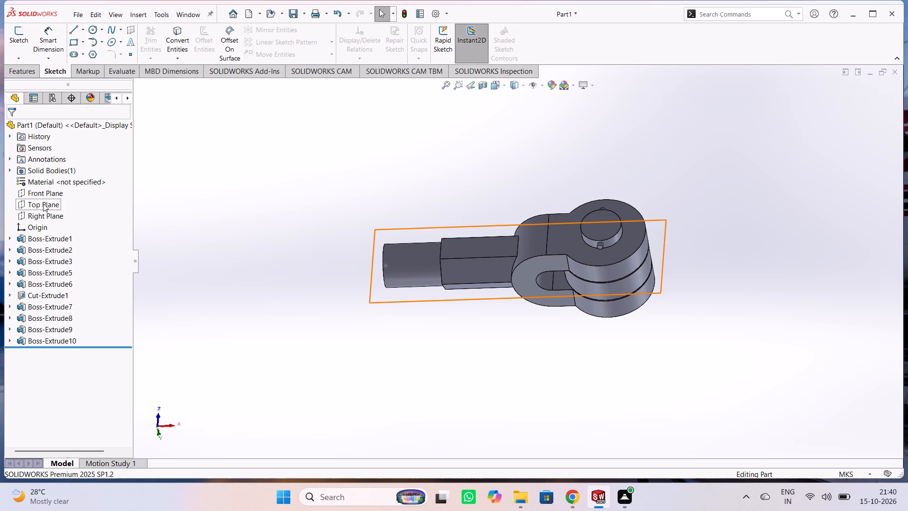
{"action": "left_click", "coordinate": [43, 203]}
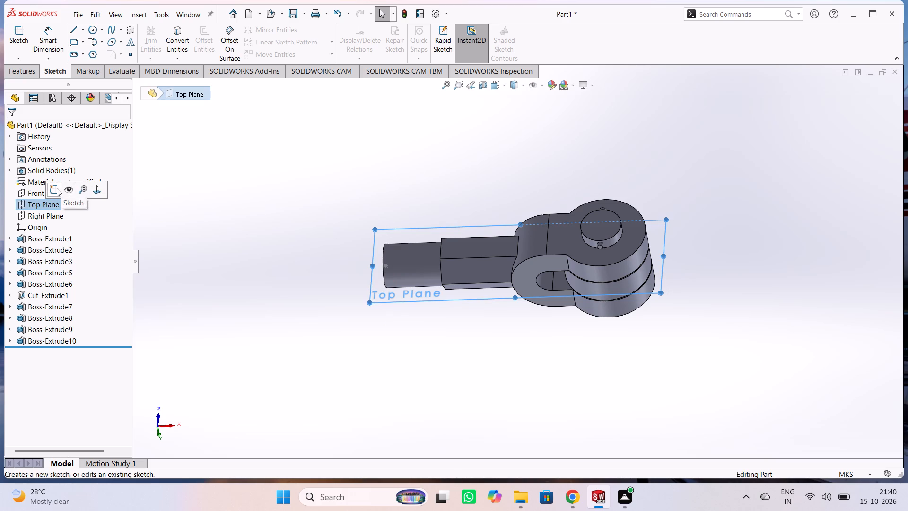
{"action": "left_click", "coordinate": [56, 188]}
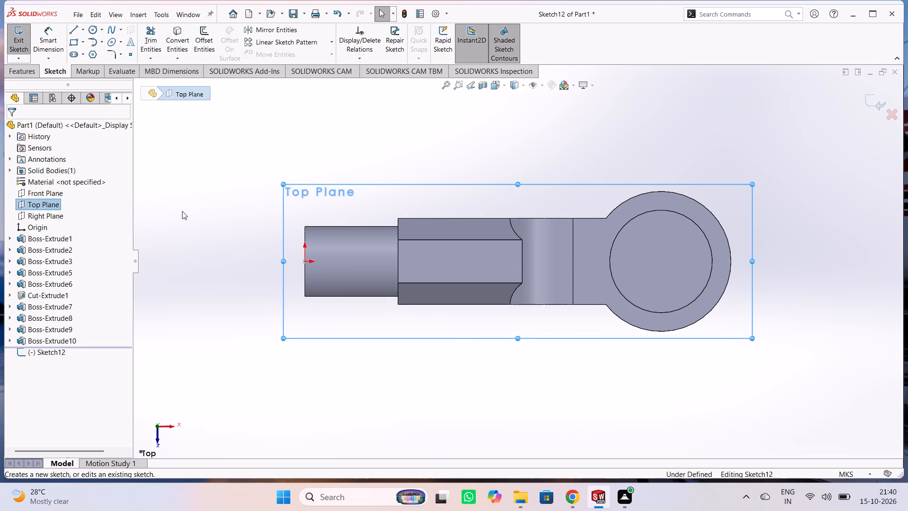
{"action": "left_click", "coordinate": [182, 206]}
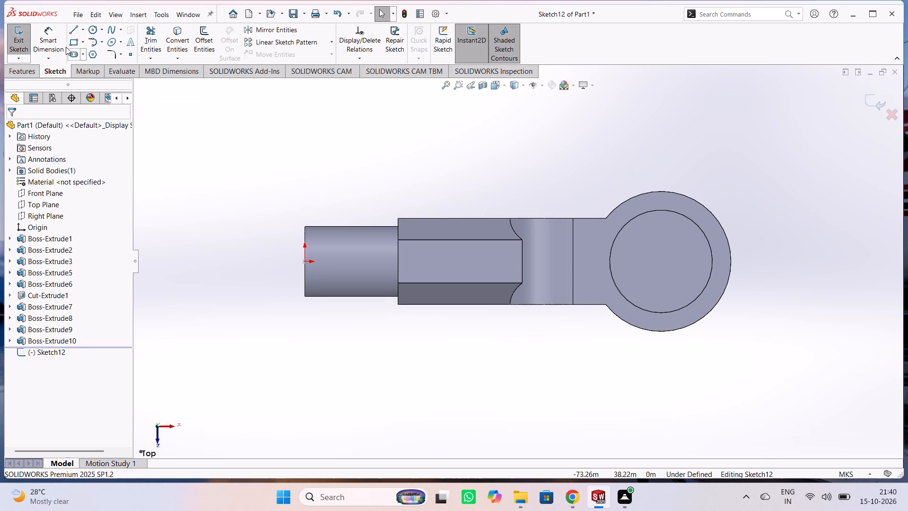
{"action": "left_click", "coordinate": [92, 27]}
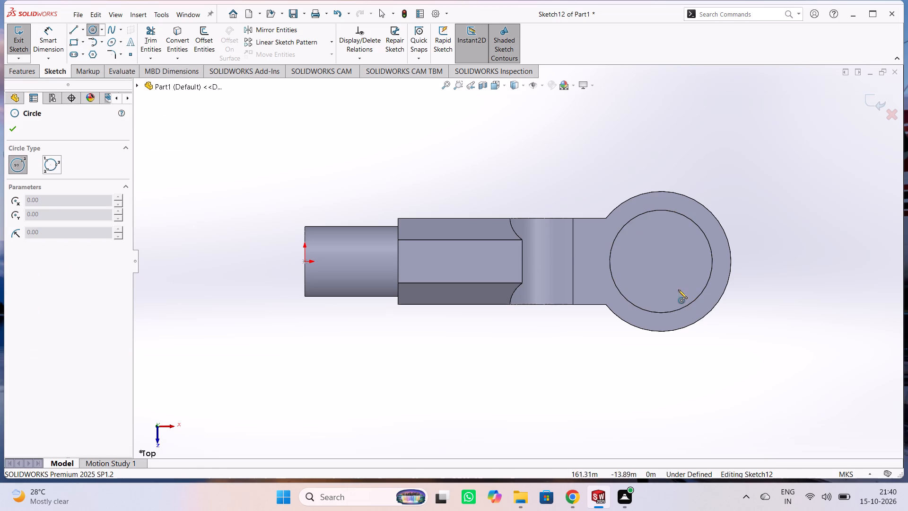
{"action": "left_click", "coordinate": [660, 263]}
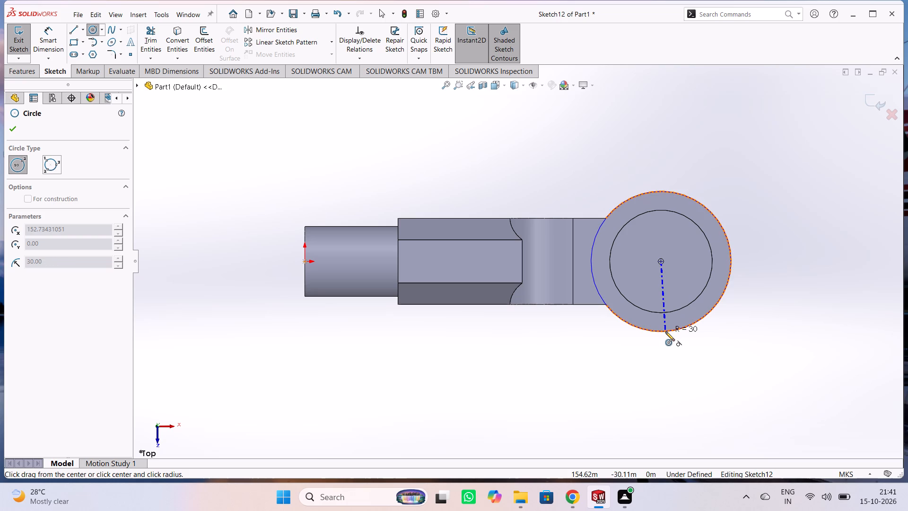
{"action": "left_click", "coordinate": [665, 332]}
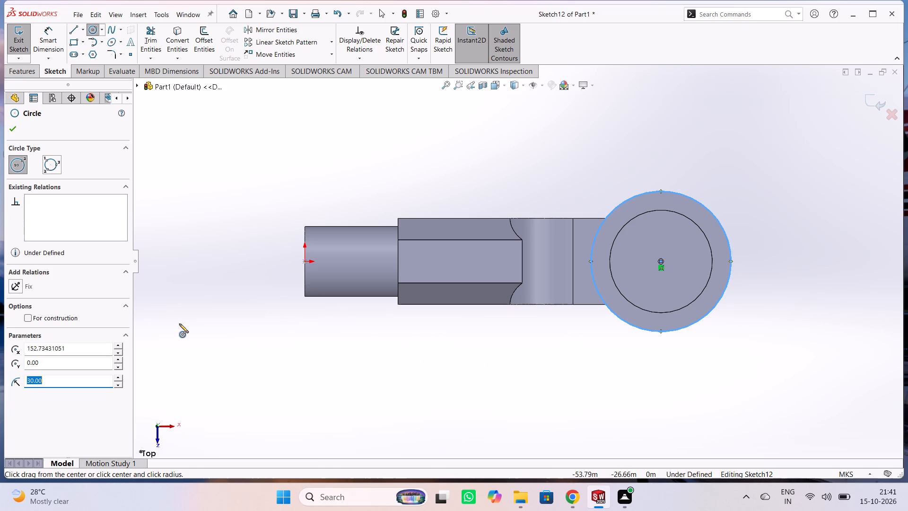
{"action": "left_click", "coordinate": [17, 125]}
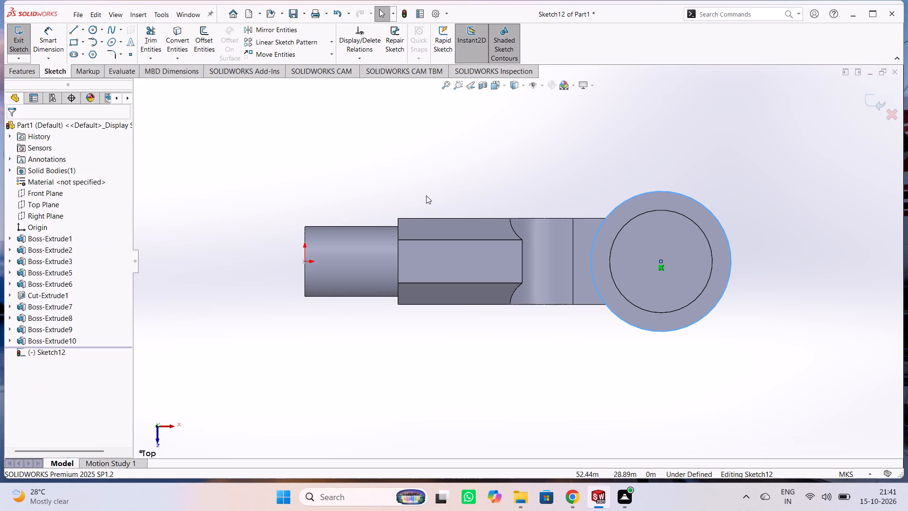
Draw a horizontal line about 189 m long from the hexagonal section's upper corner at the cylinder end, extending past the circle.
{"action": "left_click", "coordinate": [74, 28]}
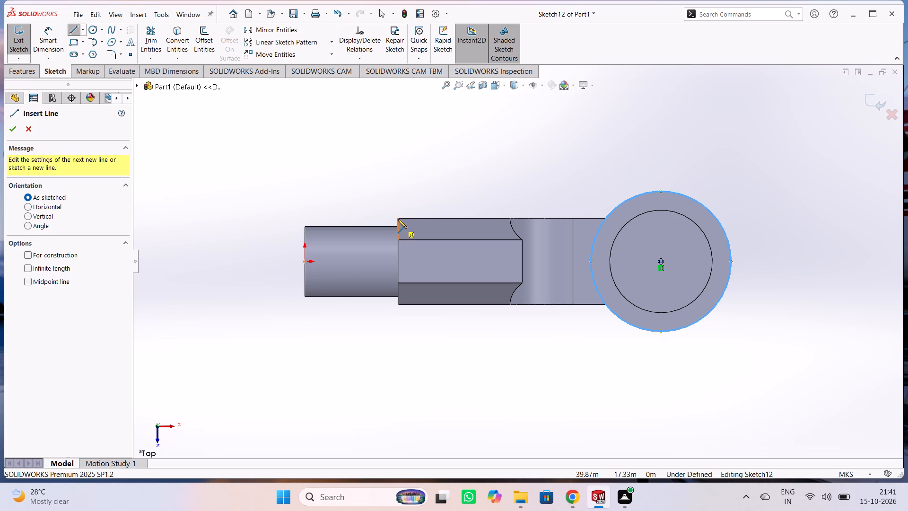
{"action": "left_click", "coordinate": [398, 219]}
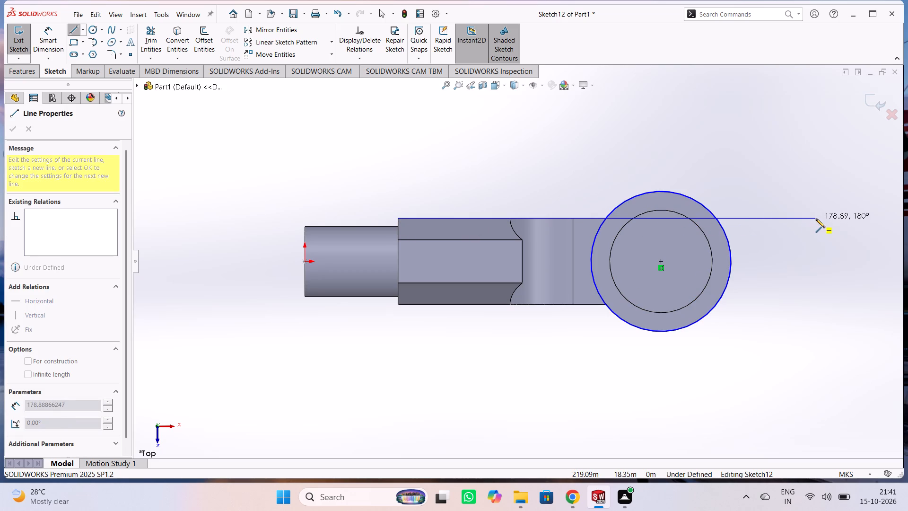
{"action": "left_click", "coordinate": [839, 216]}
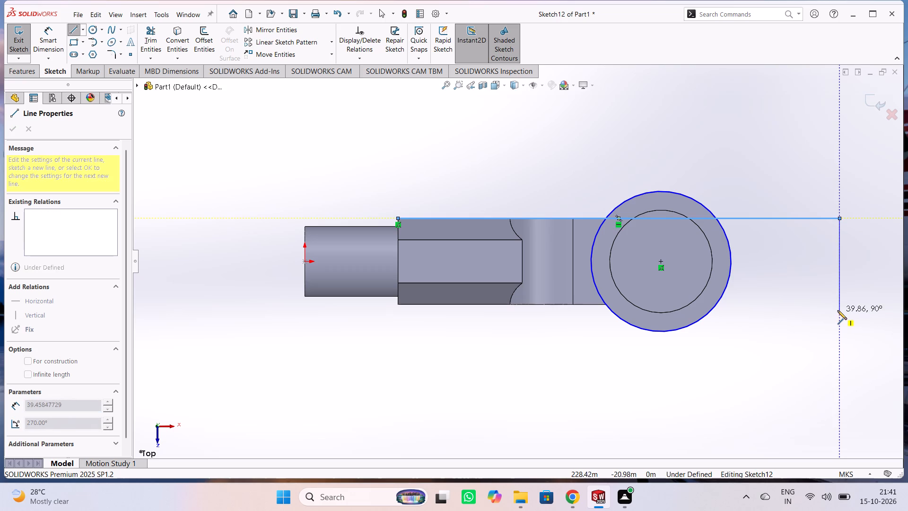
{"action": "key", "text": "Escape"}
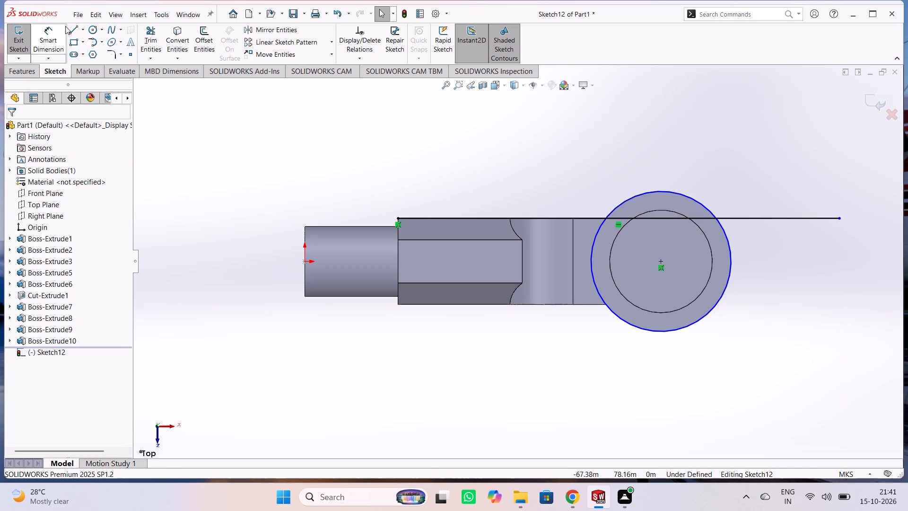
Draw a horizontal line about 189 m long from the hexagonal section's lower corner, and join it to the upper line's end with a vertical line.
{"action": "left_click", "coordinate": [77, 34]}
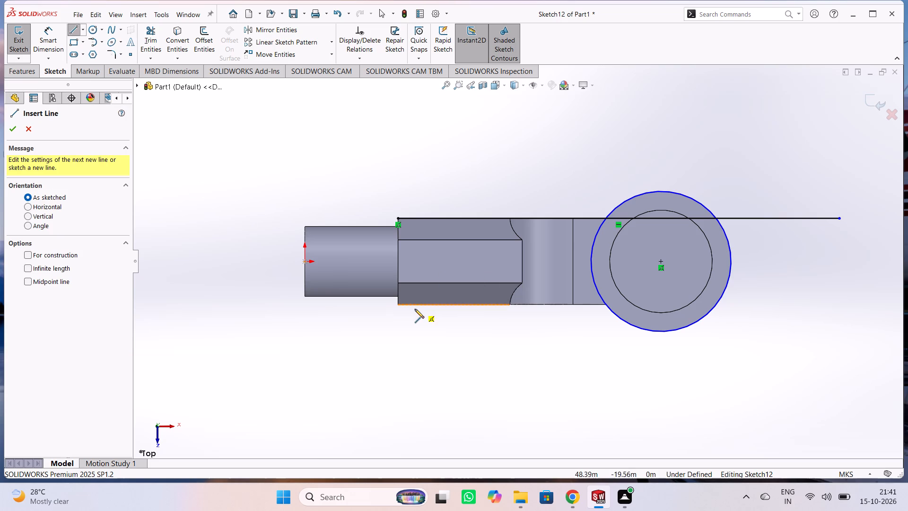
{"action": "left_click", "coordinate": [398, 306]}
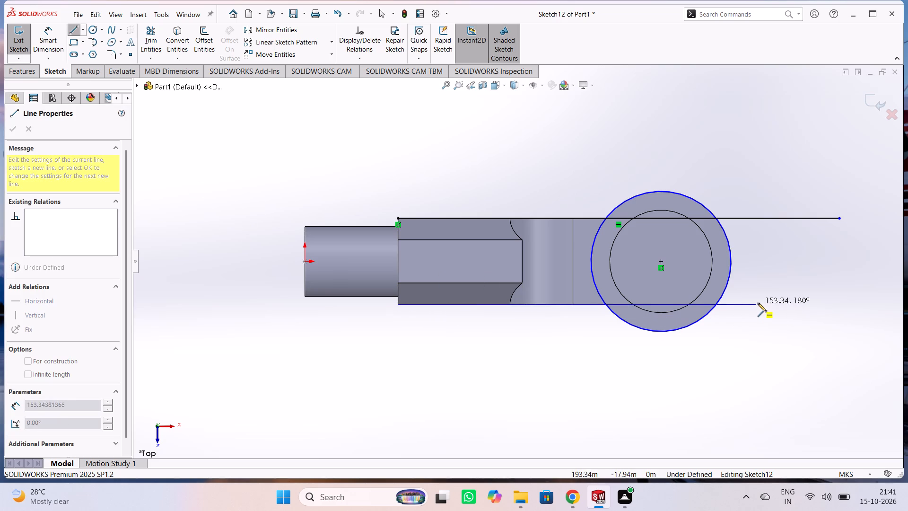
{"action": "left_click", "coordinate": [839, 304]}
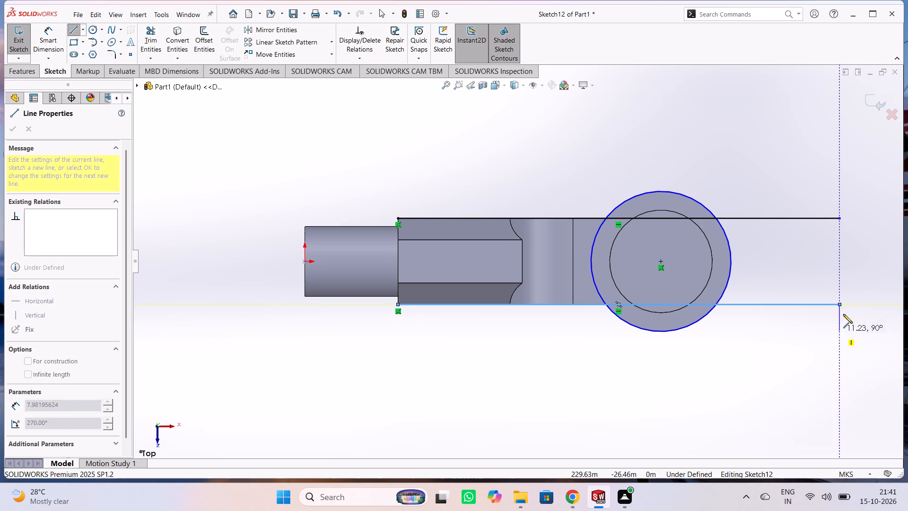
{"action": "left_click", "coordinate": [838, 219]}
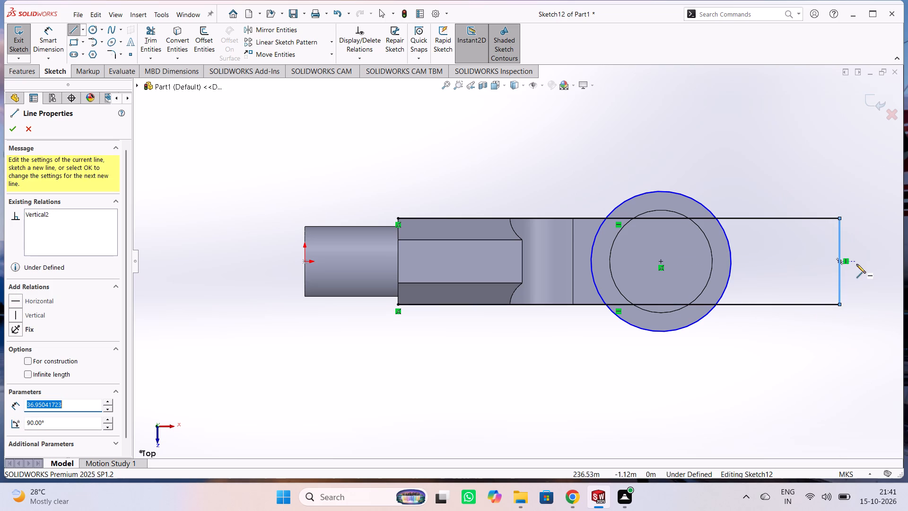
{"action": "key", "text": "Escape"}
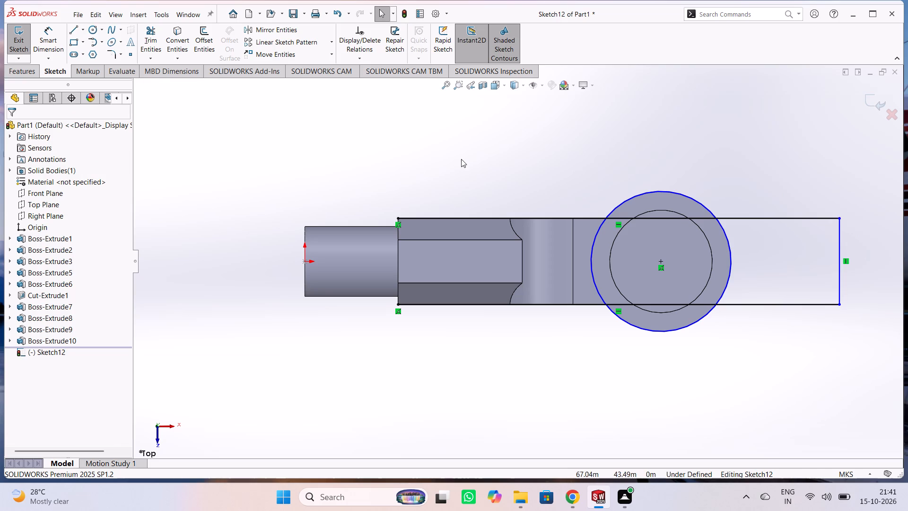
Trim the circle and both horizontal lines, keeping only the closed profile beyond the fork, bounded by the circle's outer arc.
{"action": "left_click", "coordinate": [145, 43]}
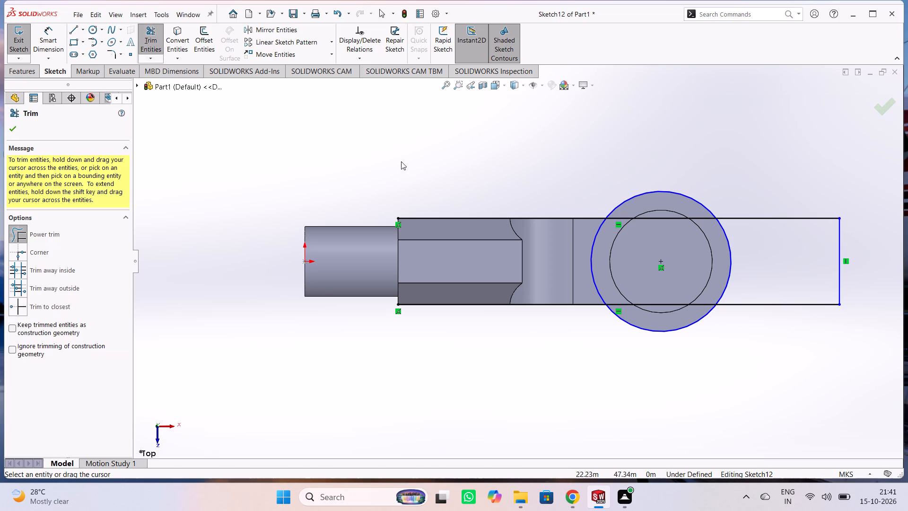
{"action": "left_click_drag", "start_coordinate": [521, 164], "coordinate": [467, 342]}
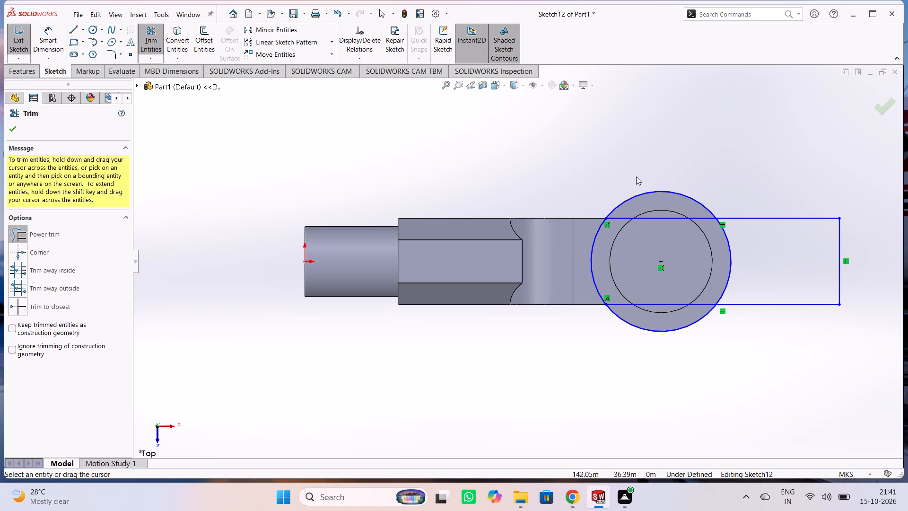
{"action": "left_click_drag", "start_coordinate": [636, 176], "coordinate": [652, 203]}
{"action": "left_click_drag", "start_coordinate": [622, 198], "coordinate": [632, 232]}
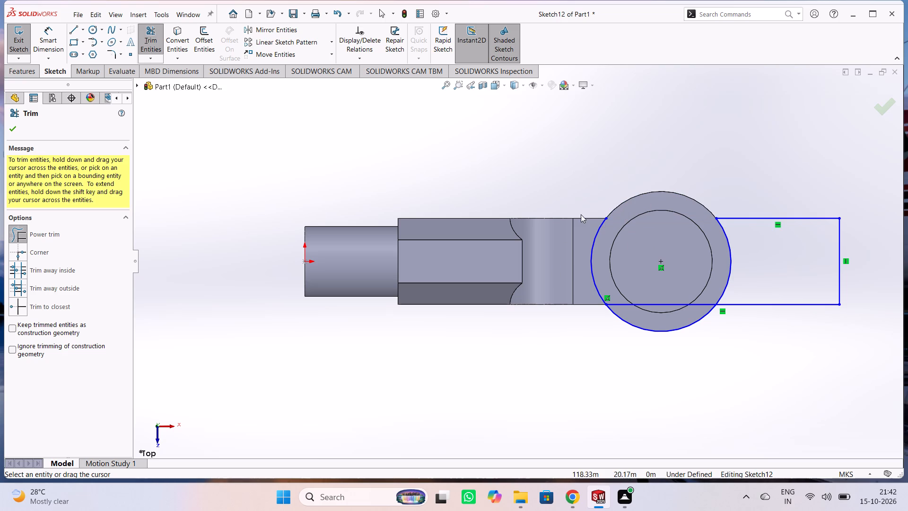
{"action": "left_click_drag", "start_coordinate": [581, 214], "coordinate": [603, 243]}
{"action": "left_click_drag", "start_coordinate": [637, 272], "coordinate": [635, 359]}
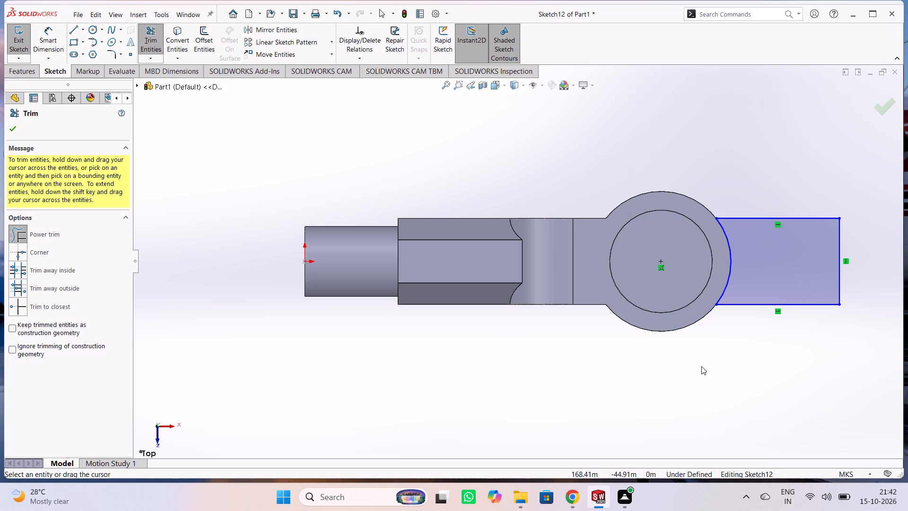
{"action": "scroll", "coordinate": [737, 369], "scroll_direction": "up", "scroll_amount": 1}
{"action": "middle_click_drag", "start_coordinate": [740, 371], "coordinate": [743, 230]}
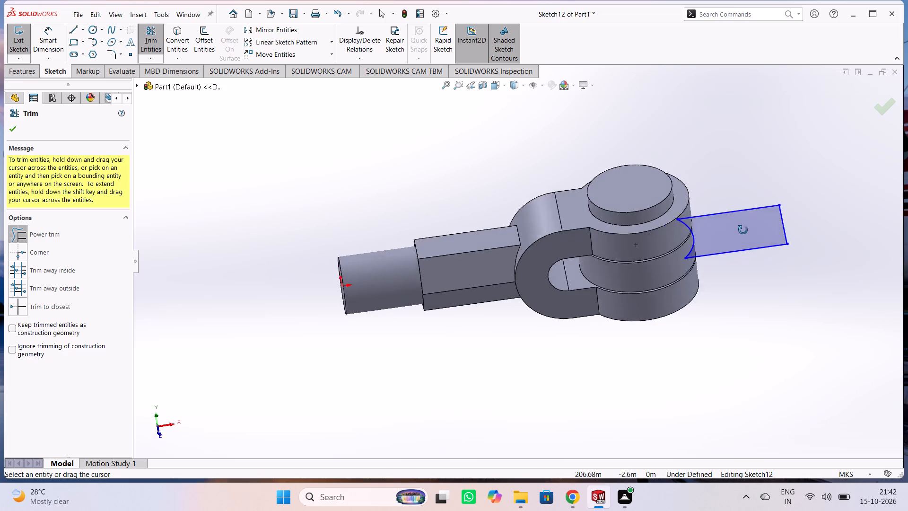
{"action": "middle_click_drag", "start_coordinate": [743, 230], "coordinate": [722, 322]}
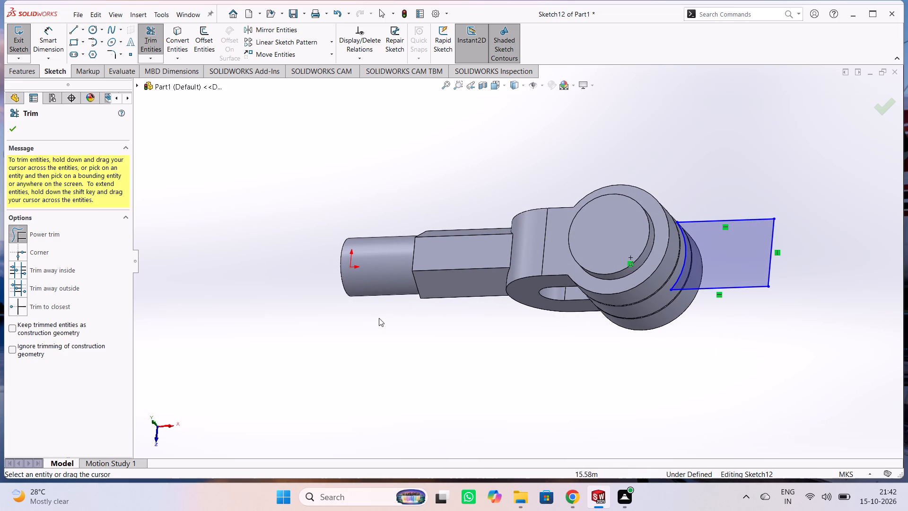
{"action": "middle_click_drag", "start_coordinate": [383, 320], "coordinate": [396, 174]}
{"action": "middle_click_drag", "start_coordinate": [354, 185], "coordinate": [358, 186]}
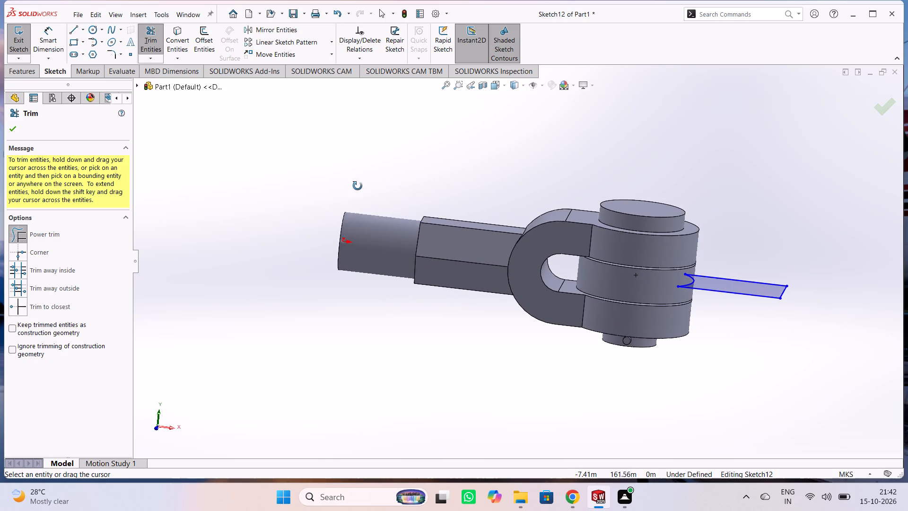
{"action": "middle_click_drag", "start_coordinate": [358, 186], "coordinate": [306, 259]}
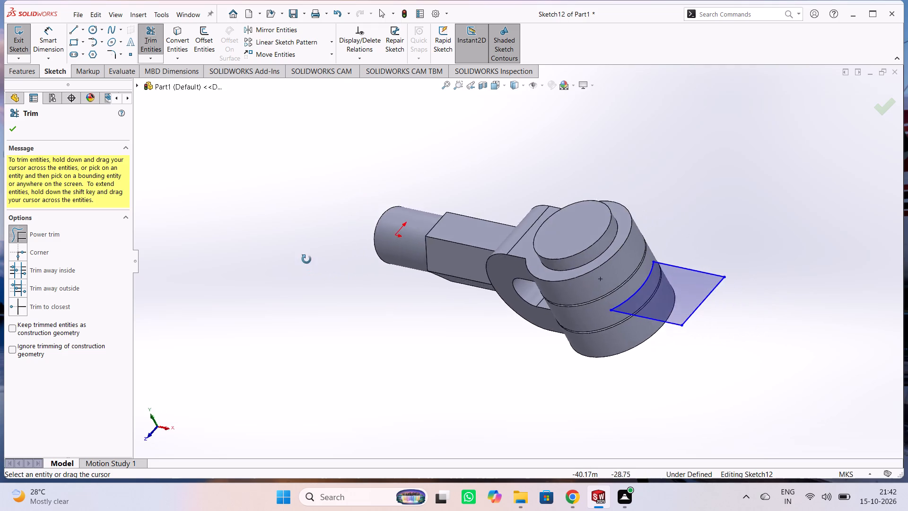
{"action": "middle_click_drag", "start_coordinate": [306, 259], "coordinate": [334, 249]}
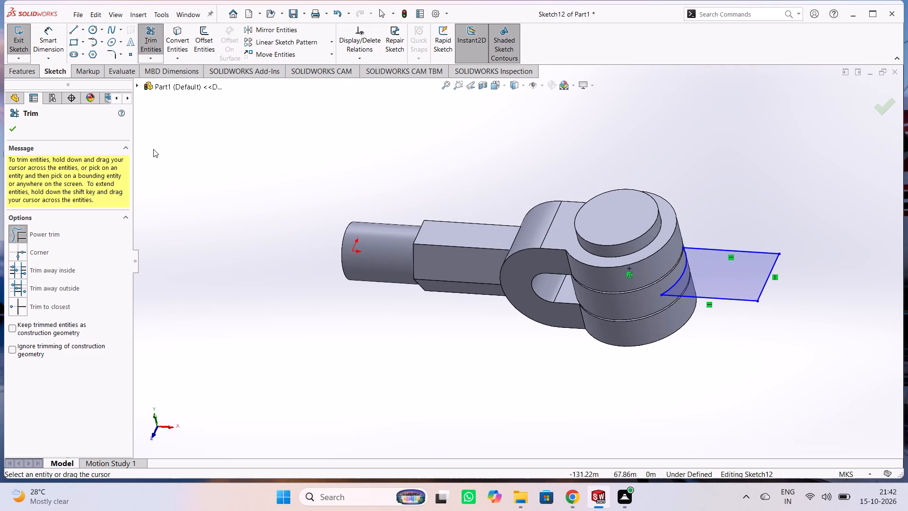
{"action": "left_click", "coordinate": [12, 127]}
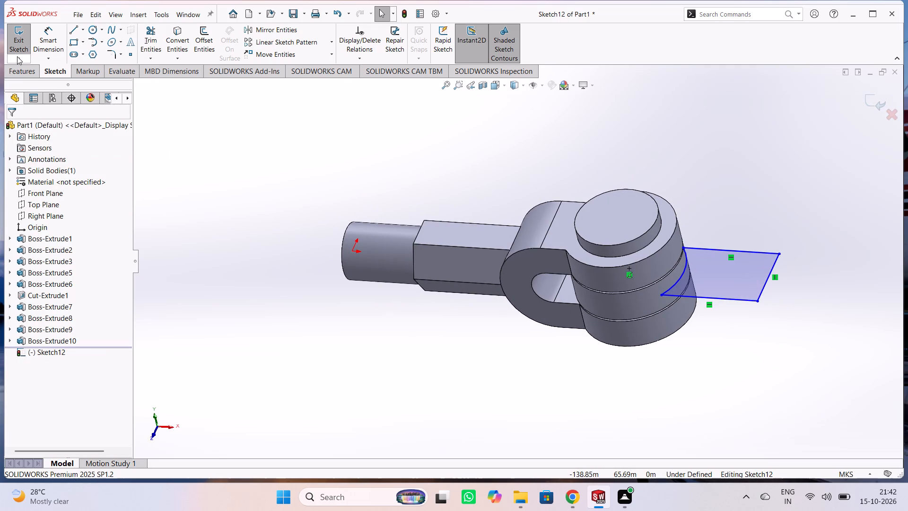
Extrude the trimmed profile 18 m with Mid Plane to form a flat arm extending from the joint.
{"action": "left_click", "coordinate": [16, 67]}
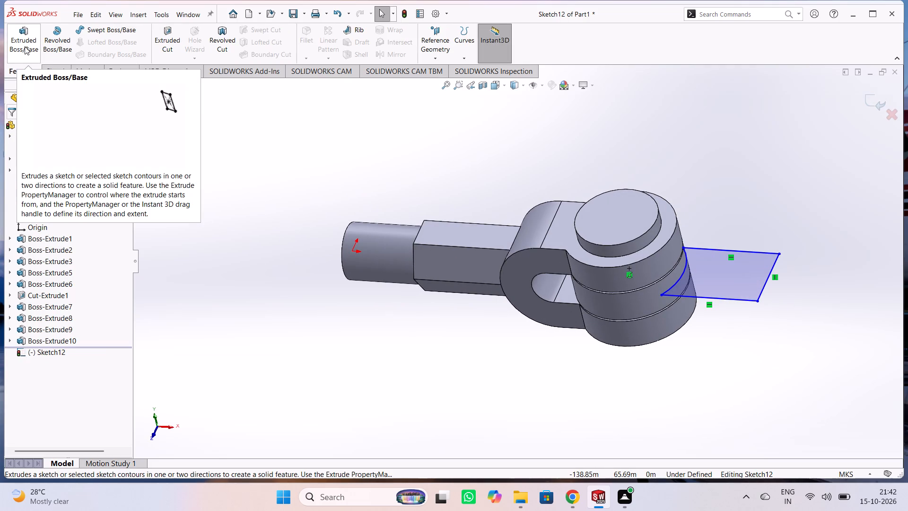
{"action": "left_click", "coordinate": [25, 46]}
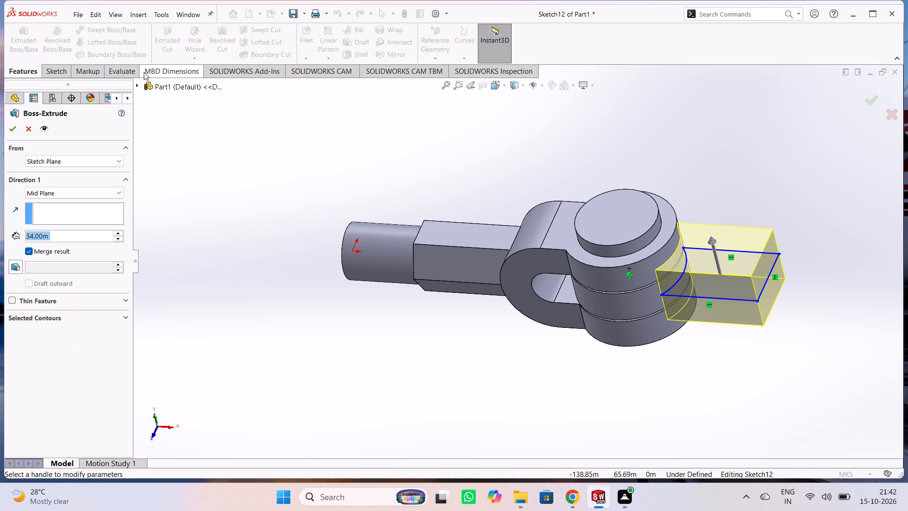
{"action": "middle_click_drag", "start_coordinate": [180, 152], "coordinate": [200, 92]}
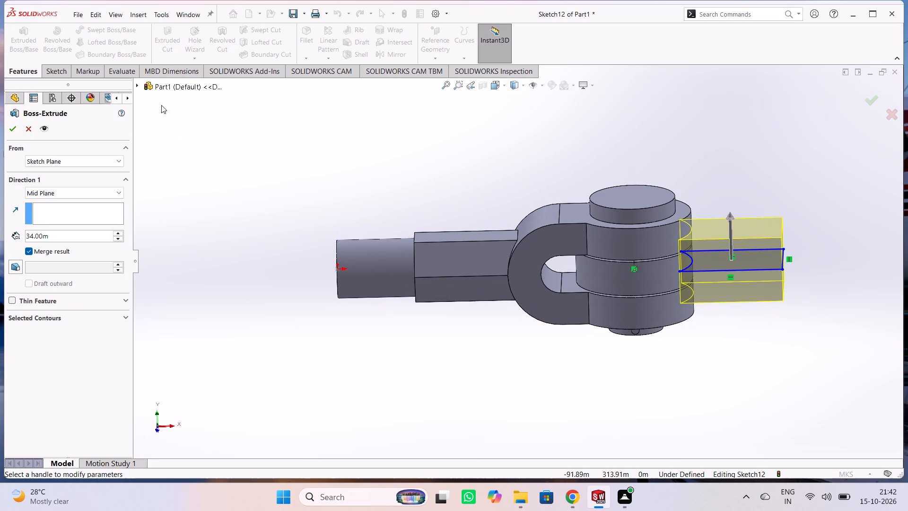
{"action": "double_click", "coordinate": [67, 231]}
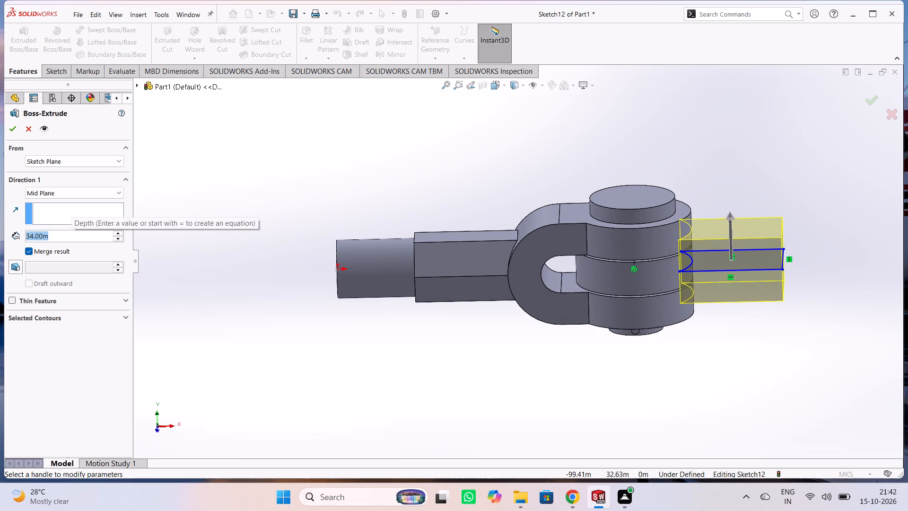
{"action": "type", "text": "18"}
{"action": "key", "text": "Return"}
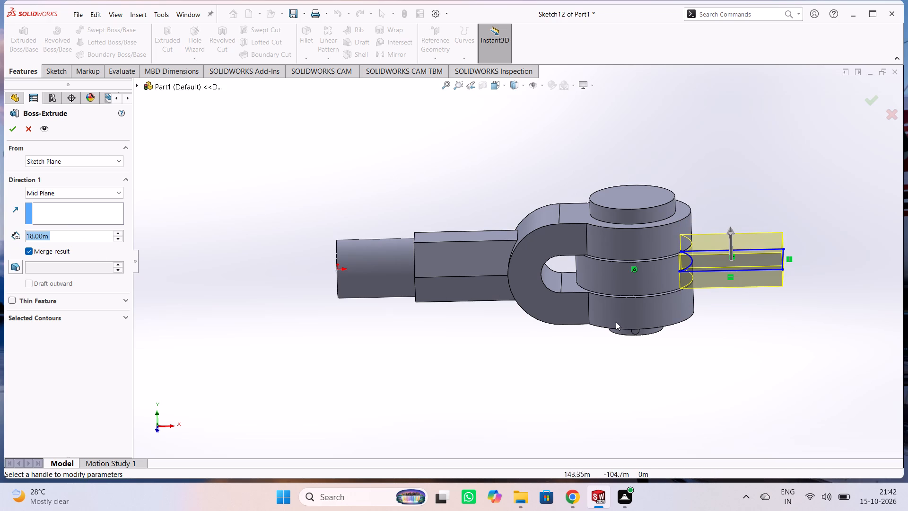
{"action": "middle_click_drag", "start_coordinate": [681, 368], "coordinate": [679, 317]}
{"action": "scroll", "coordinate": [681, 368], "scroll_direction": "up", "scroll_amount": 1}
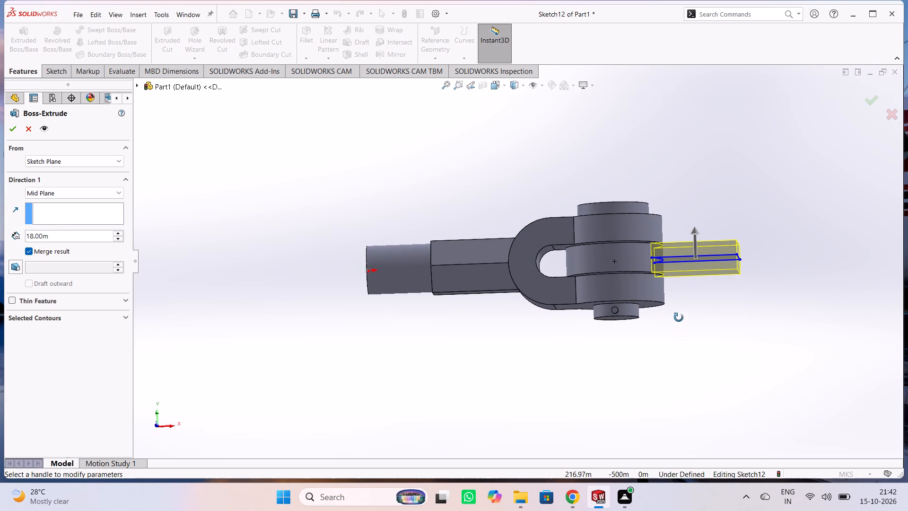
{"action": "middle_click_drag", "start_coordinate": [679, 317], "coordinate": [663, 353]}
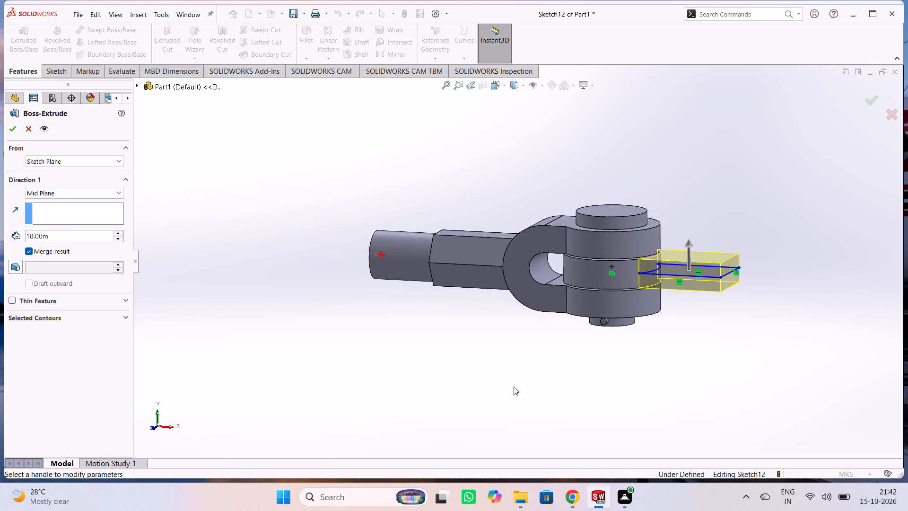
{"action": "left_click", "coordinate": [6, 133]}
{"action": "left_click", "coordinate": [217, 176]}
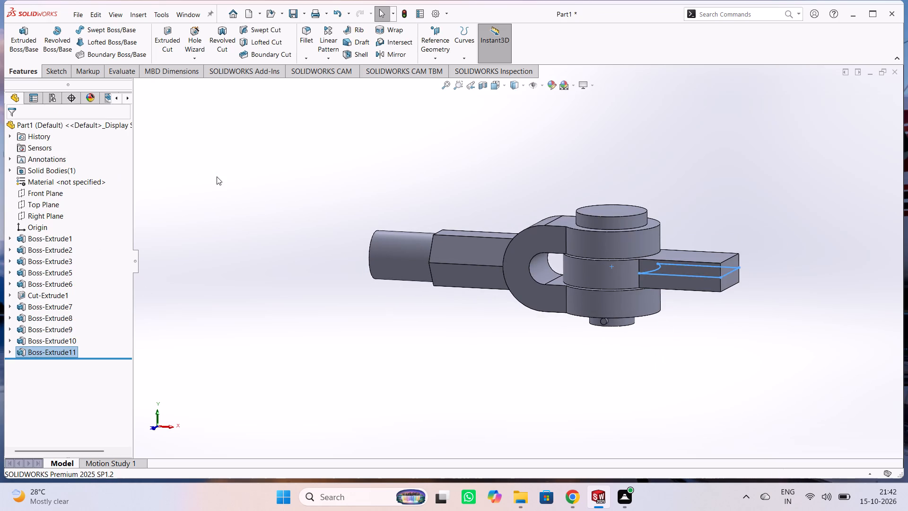
Examine the joint with its extruded flat arm from the end, the side and above.
{"action": "middle_click_drag", "start_coordinate": [500, 181], "coordinate": [430, 165]}
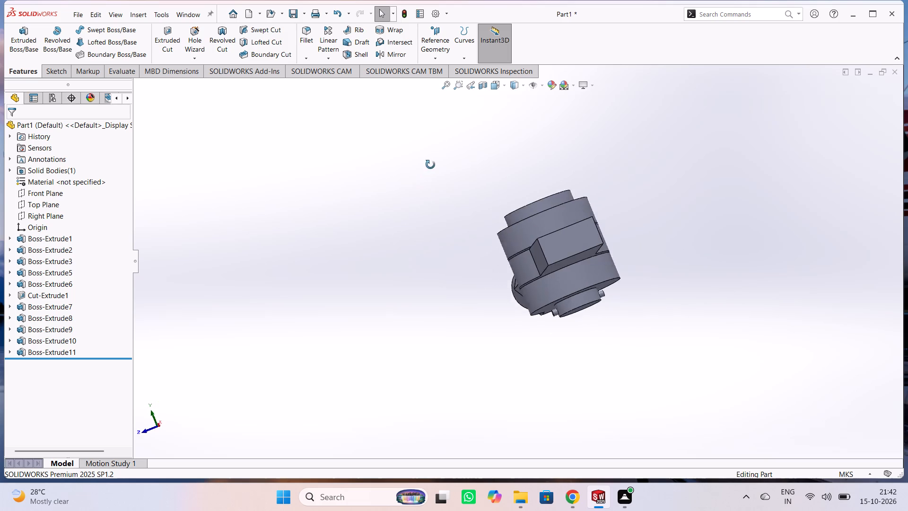
{"action": "middle_click_drag", "start_coordinate": [430, 165], "coordinate": [467, 158]}
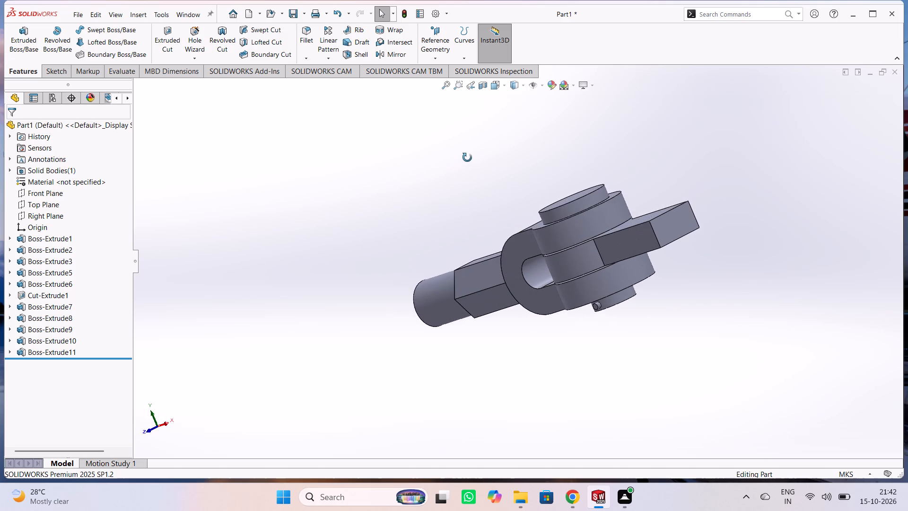
{"action": "middle_click_drag", "start_coordinate": [467, 158], "coordinate": [494, 152]}
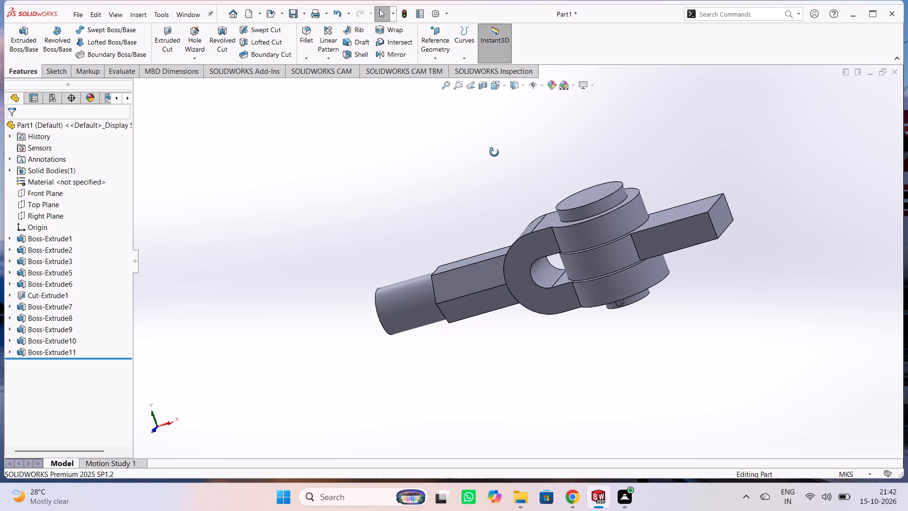
{"action": "middle_click_drag", "start_coordinate": [494, 152], "coordinate": [511, 147]}
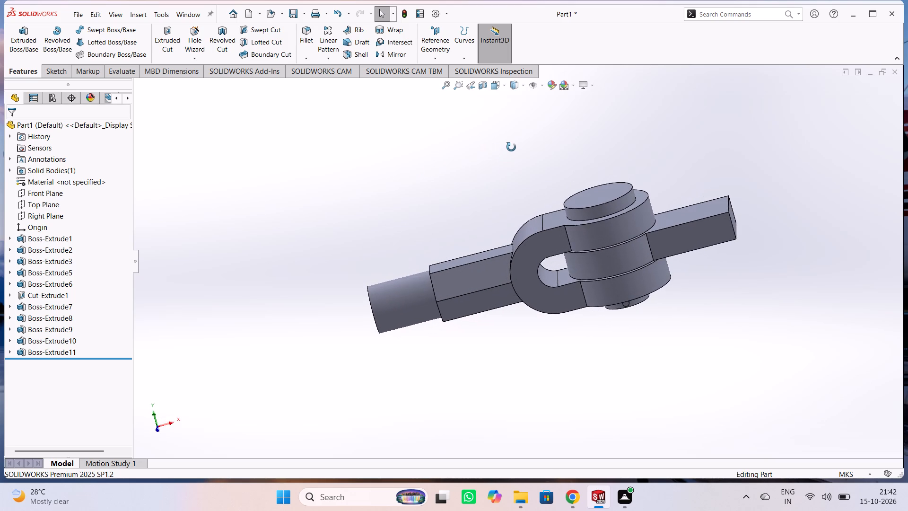
{"action": "middle_click_drag", "start_coordinate": [511, 147], "coordinate": [520, 171]}
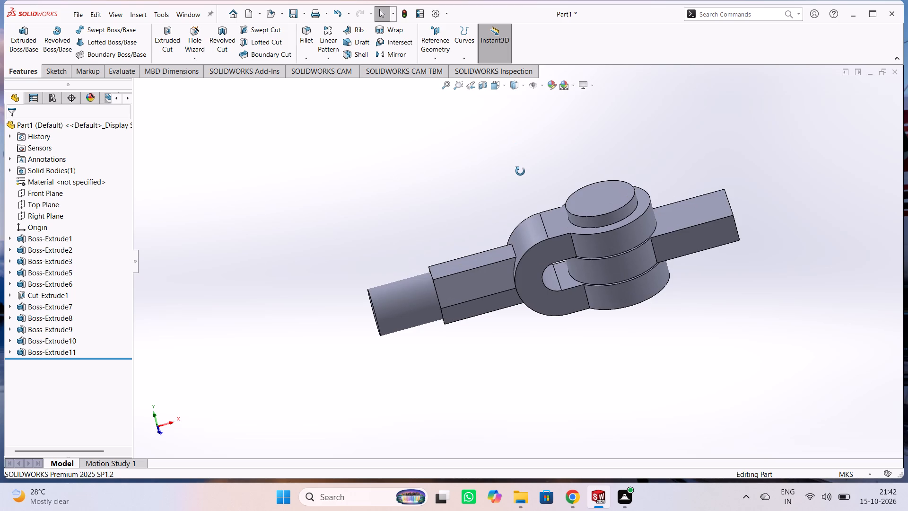
{"action": "middle_click_drag", "start_coordinate": [520, 171], "coordinate": [515, 169]}
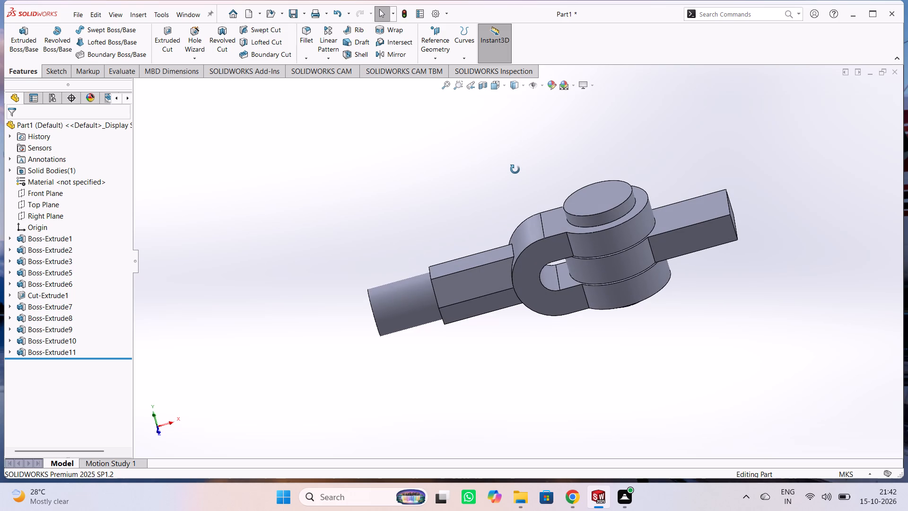
{"action": "middle_click_drag", "start_coordinate": [515, 169], "coordinate": [507, 152]}
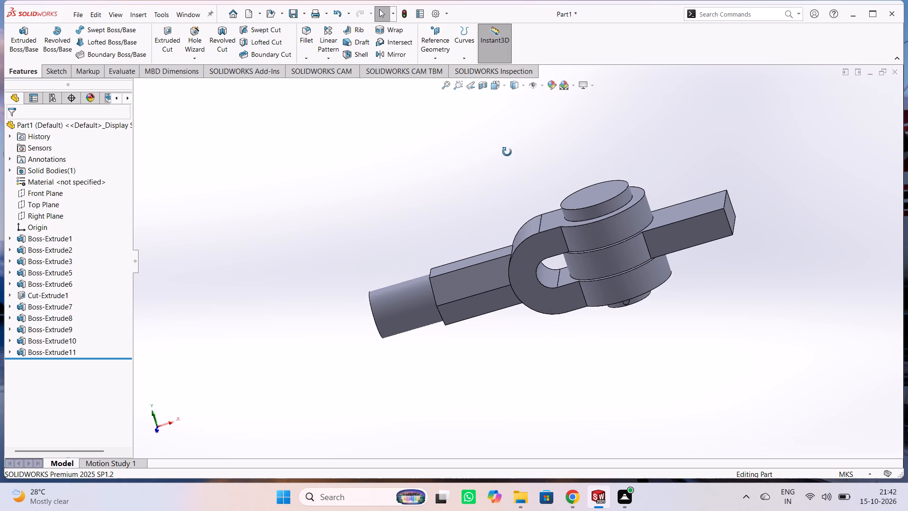
{"action": "middle_click_drag", "start_coordinate": [507, 152], "coordinate": [506, 151]}
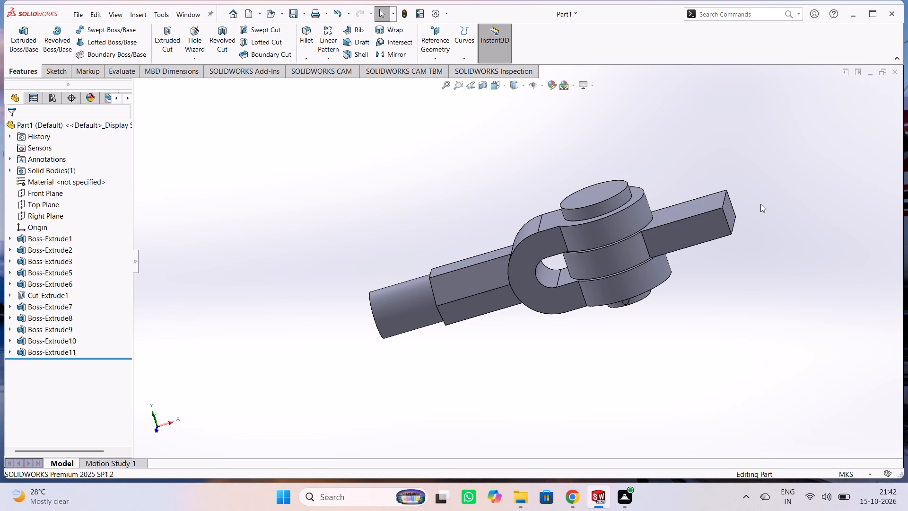
{"action": "scroll", "coordinate": [768, 182], "scroll_direction": "up", "scroll_amount": 1}
{"action": "middle_click_drag", "start_coordinate": [775, 182], "coordinate": [812, 314]}
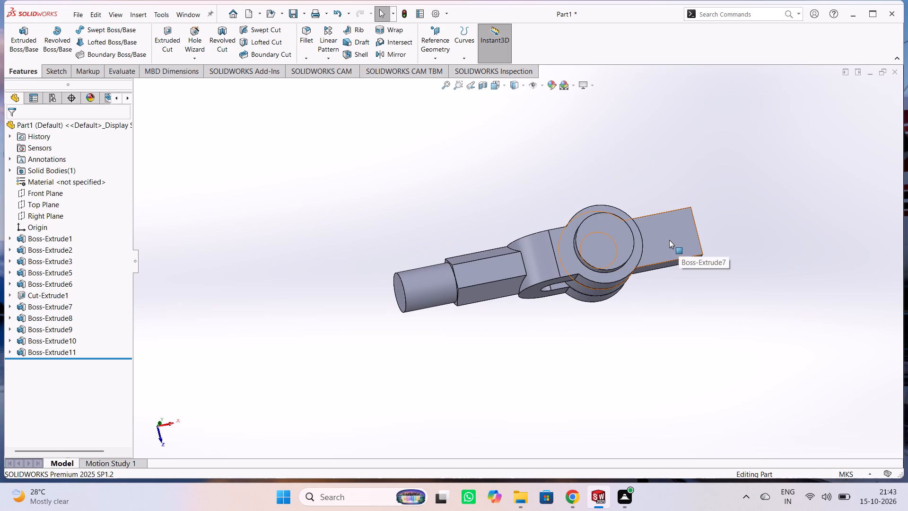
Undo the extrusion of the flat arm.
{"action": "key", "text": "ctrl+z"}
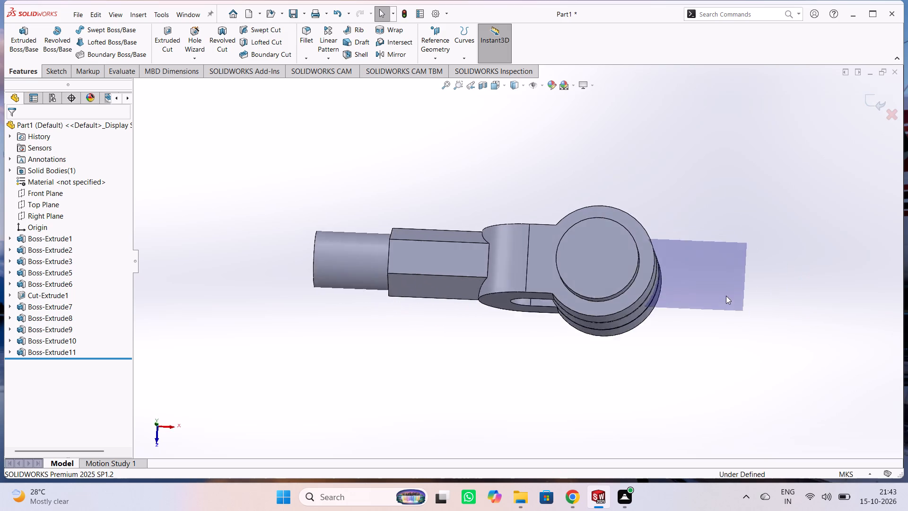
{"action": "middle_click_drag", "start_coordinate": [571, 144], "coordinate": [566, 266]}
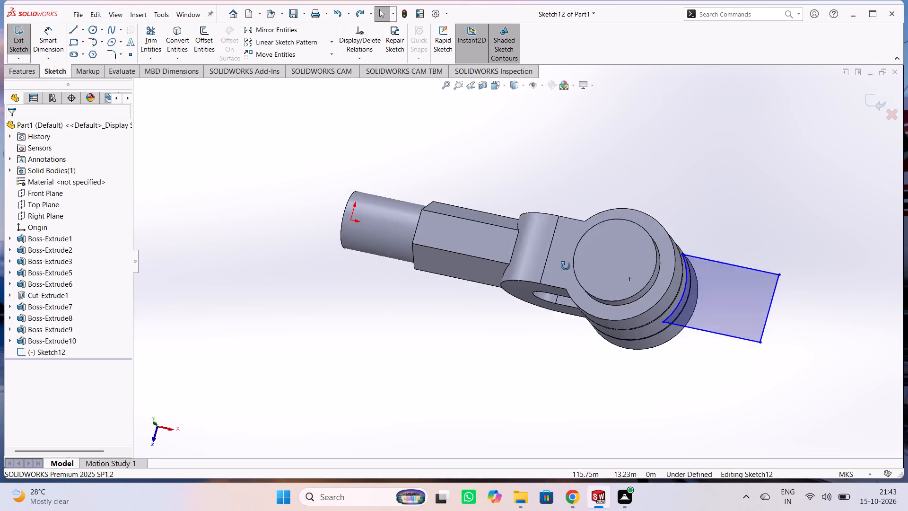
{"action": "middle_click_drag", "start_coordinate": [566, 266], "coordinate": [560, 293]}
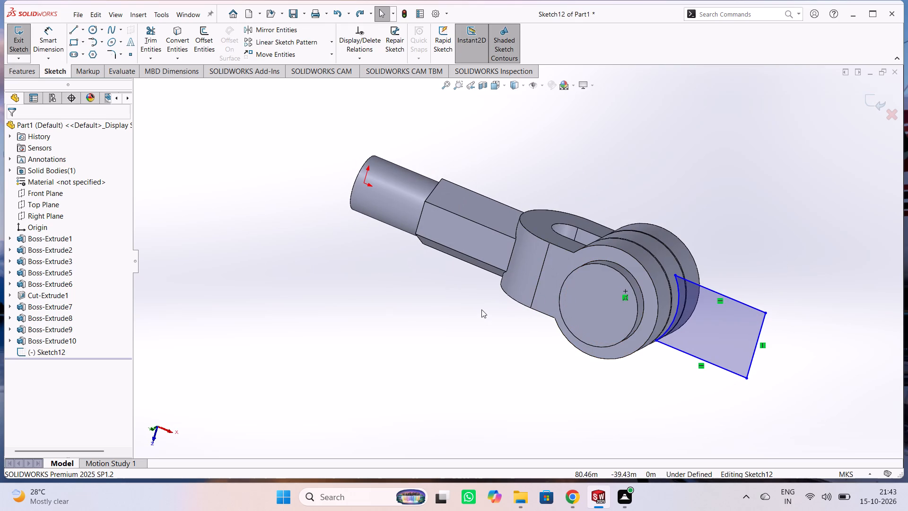
Examine the joint and the arm's open sketch profile from above, the front and the opposite side.
{"action": "key", "text": "ctrl+8"}
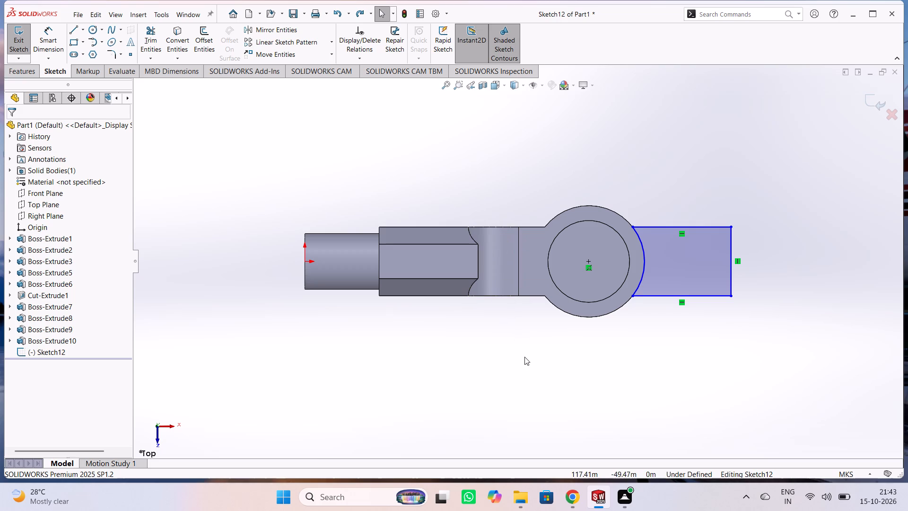
{"action": "middle_click_drag", "start_coordinate": [524, 361], "coordinate": [531, 168]}
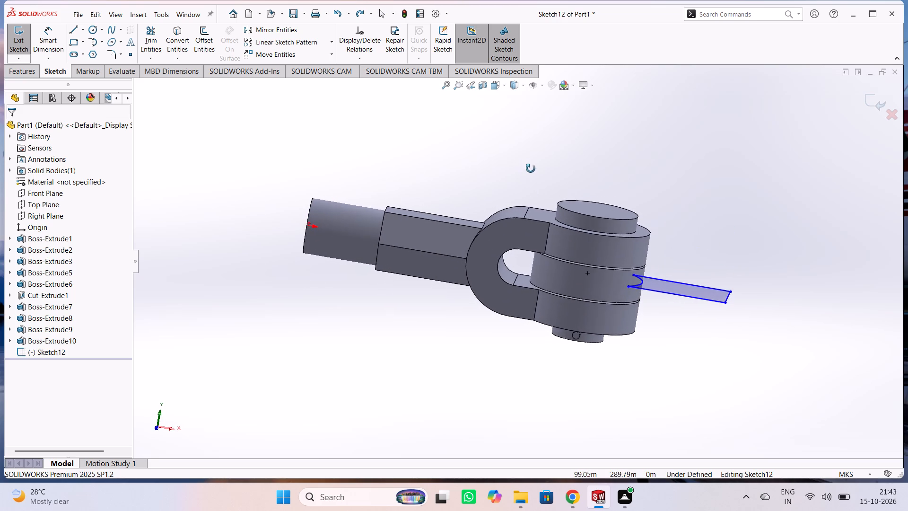
{"action": "middle_click_drag", "start_coordinate": [531, 168], "coordinate": [524, 172]}
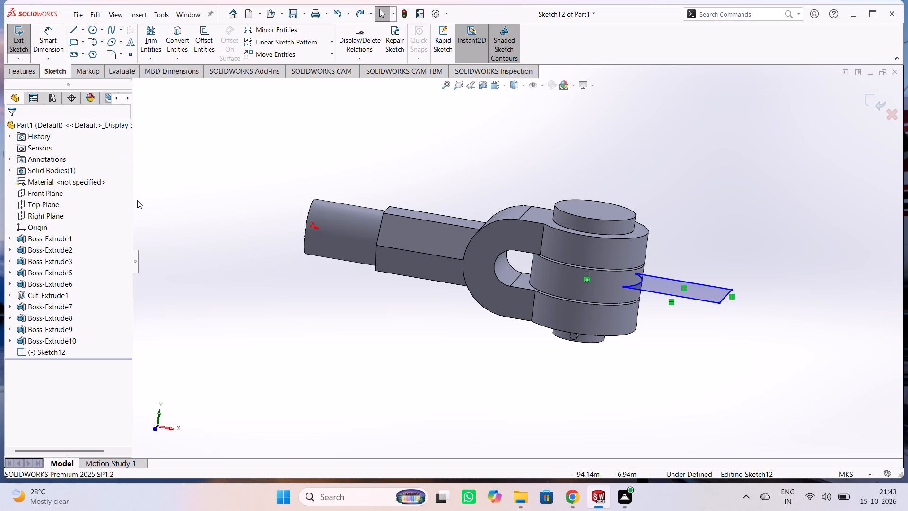
{"action": "middle_click_drag", "start_coordinate": [138, 205], "coordinate": [151, 193]}
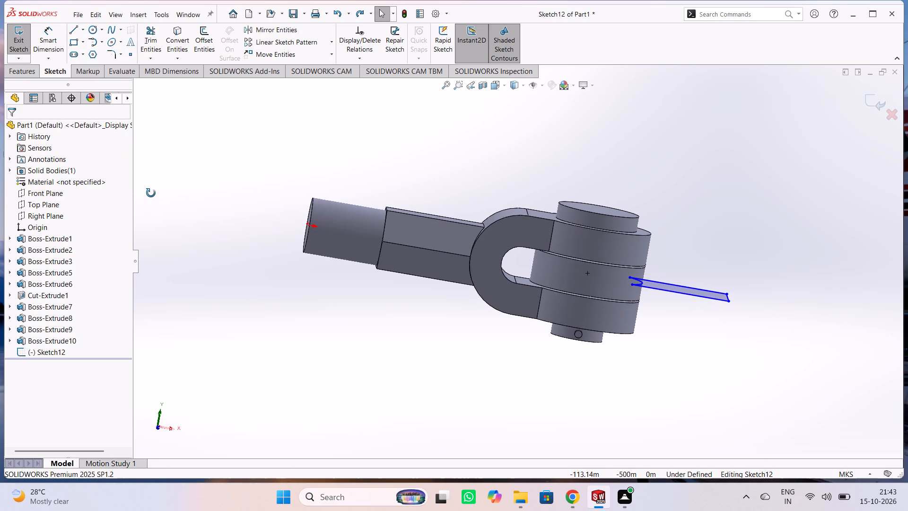
{"action": "middle_click_drag", "start_coordinate": [151, 193], "coordinate": [122, 202]}
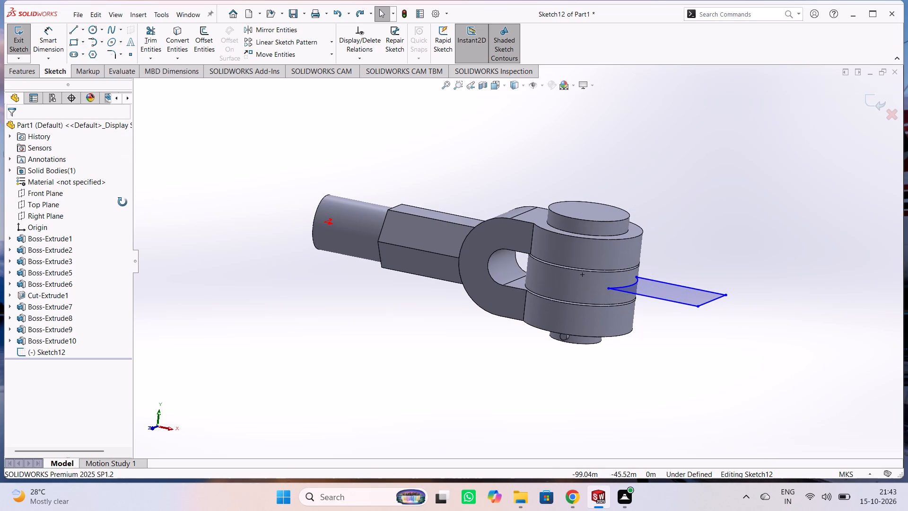
{"action": "middle_click_drag", "start_coordinate": [122, 202], "coordinate": [472, 261]}
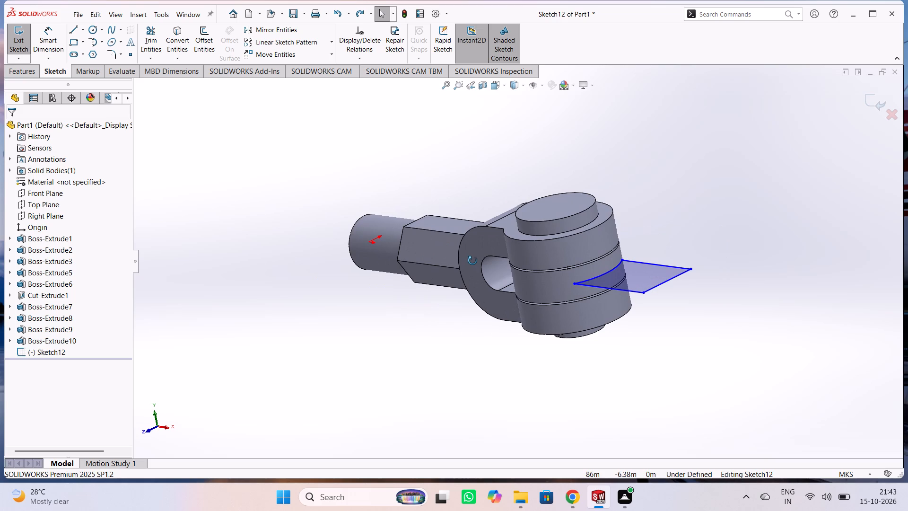
{"action": "middle_click_drag", "start_coordinate": [472, 261], "coordinate": [321, 264]}
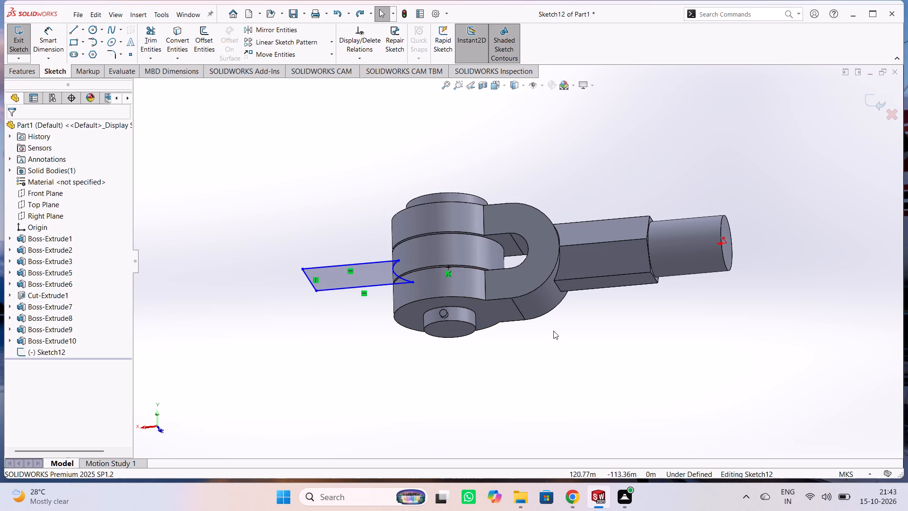
{"action": "scroll", "coordinate": [597, 360], "scroll_direction": "up", "scroll_amount": 1}
{"action": "middle_click_drag", "start_coordinate": [597, 360], "coordinate": [640, 362]}
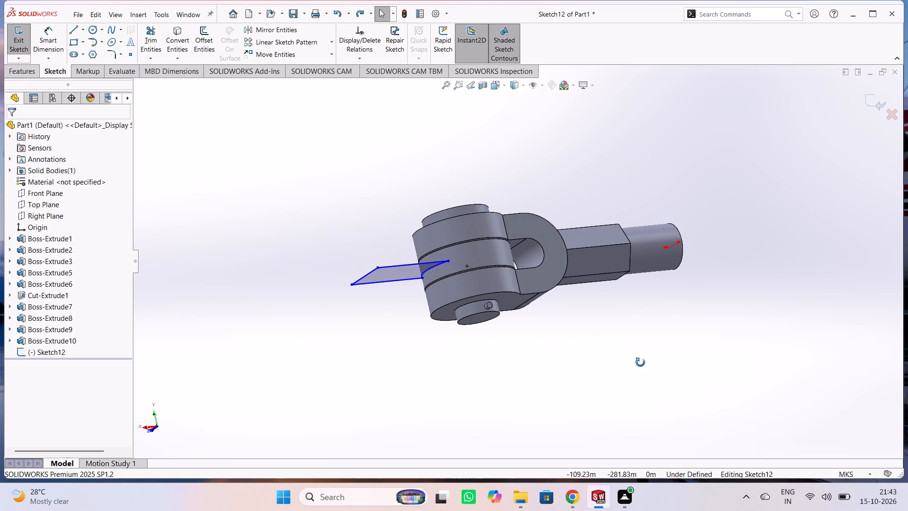
{"action": "middle_click_drag", "start_coordinate": [640, 362], "coordinate": [639, 361]}
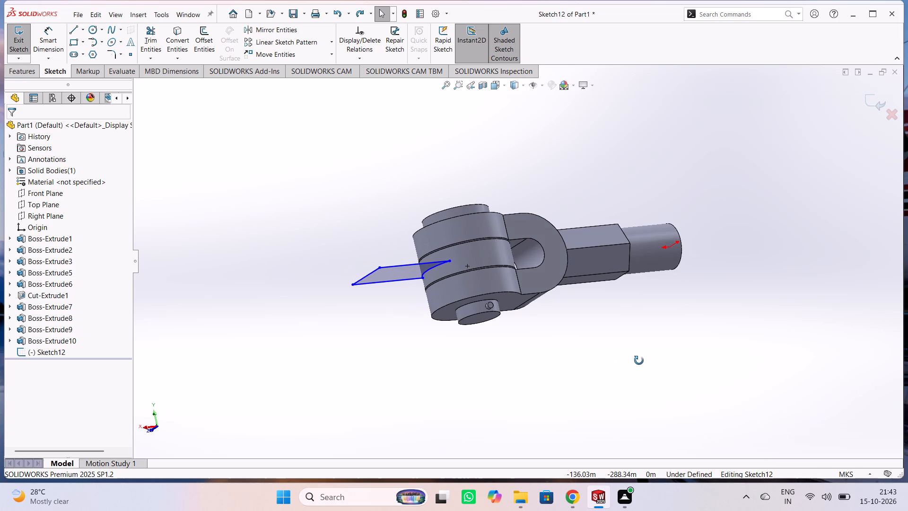
{"action": "middle_click_drag", "start_coordinate": [639, 361], "coordinate": [592, 368]}
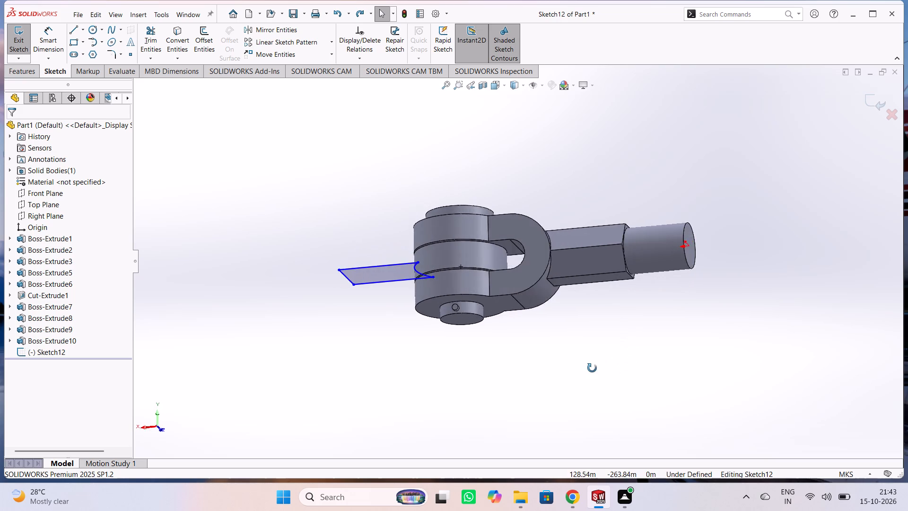
{"action": "middle_click_drag", "start_coordinate": [592, 368], "coordinate": [793, 285]}
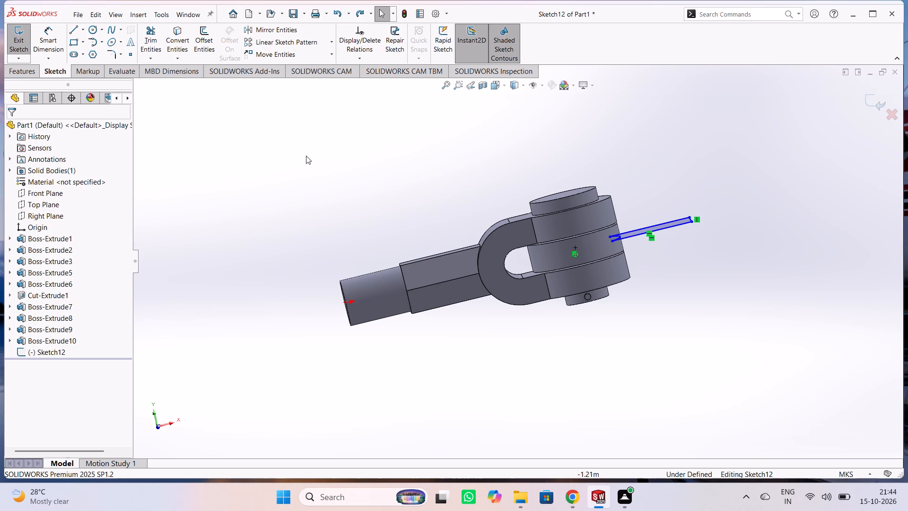
{"action": "middle_click_drag", "start_coordinate": [310, 170], "coordinate": [309, 176]}
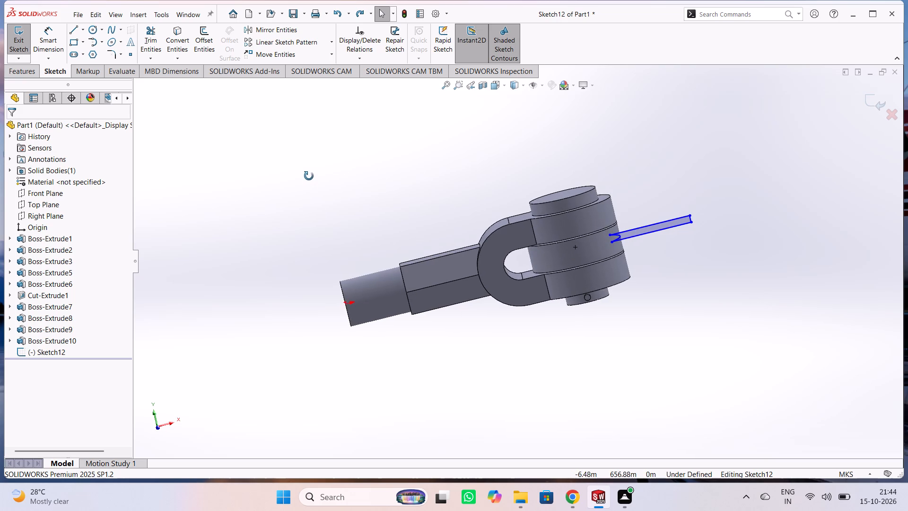
{"action": "middle_click_drag", "start_coordinate": [309, 176], "coordinate": [308, 200]}
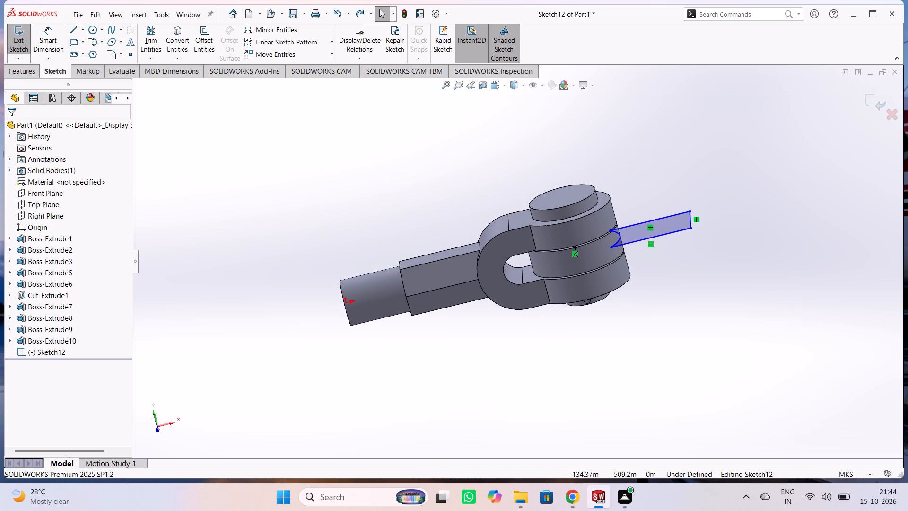
Extrude the arm profile 34 m with Mid Plane, merged with the joint body.
{"action": "left_click", "coordinate": [22, 68]}
{"action": "left_click", "coordinate": [27, 45]}
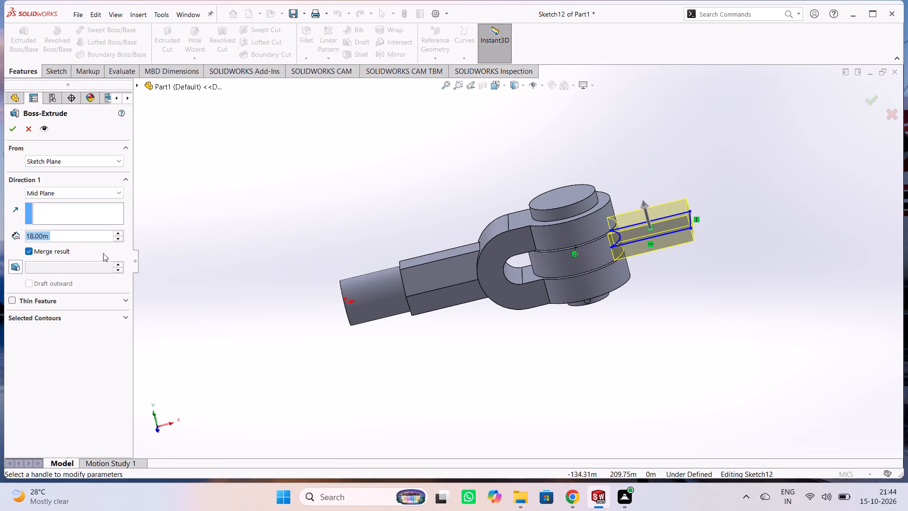
{"action": "double_click", "coordinate": [74, 234]}
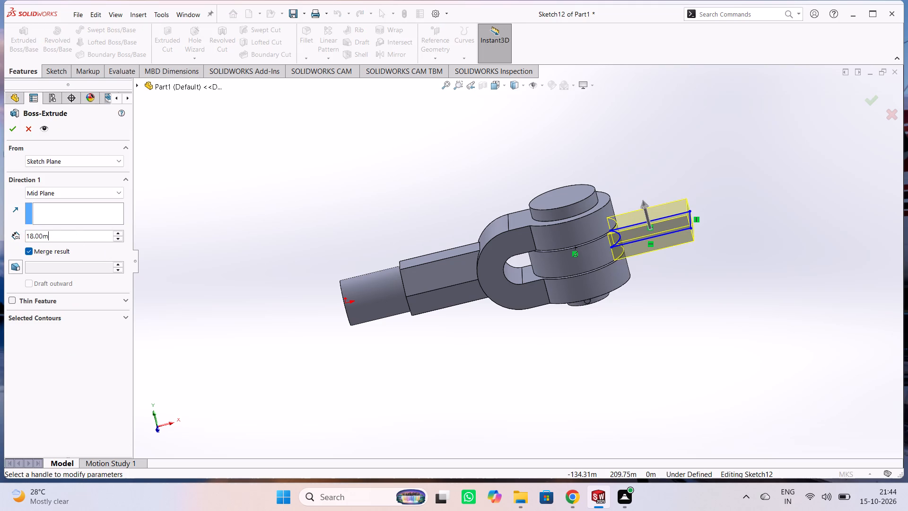
{"action": "type", "text": "40"}
{"action": "key", "text": "Return"}
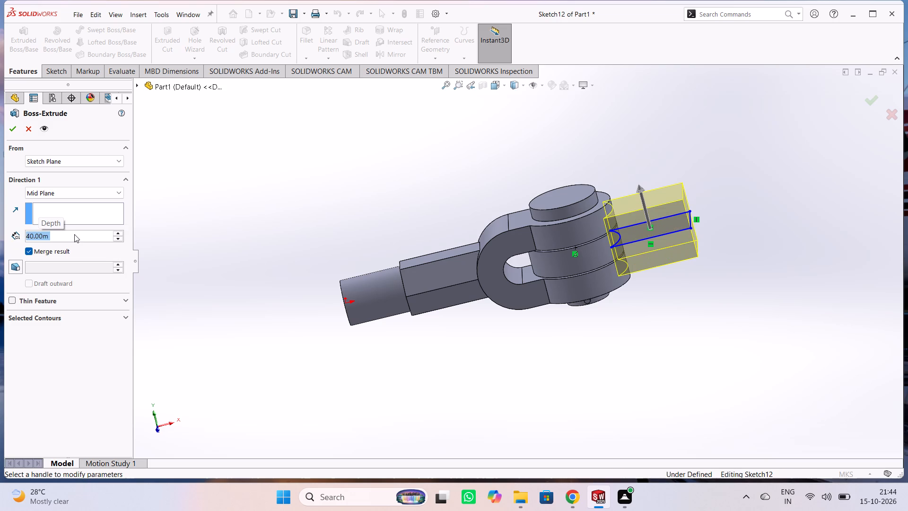
{"action": "type", "text": "34"}
{"action": "key", "text": "Return"}
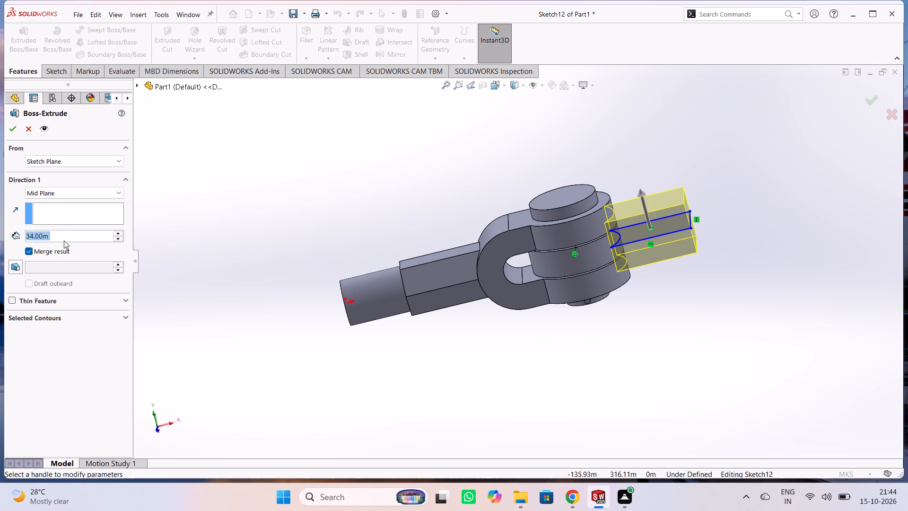
{"action": "left_click", "coordinate": [15, 134]}
{"action": "left_click", "coordinate": [268, 165]}
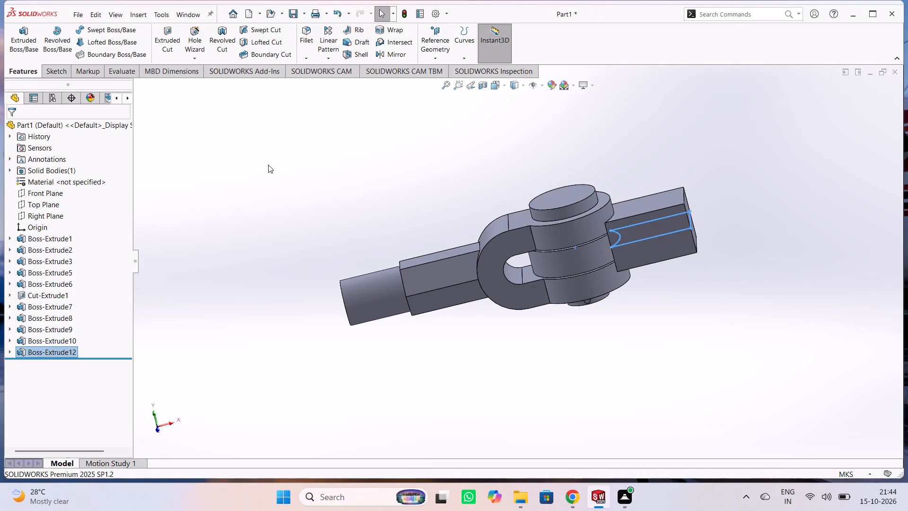
Try to fillet the block arm's four lengthwise edges with a symmetric 20 m radius.
{"action": "middle_click_drag", "start_coordinate": [789, 251], "coordinate": [725, 260]}
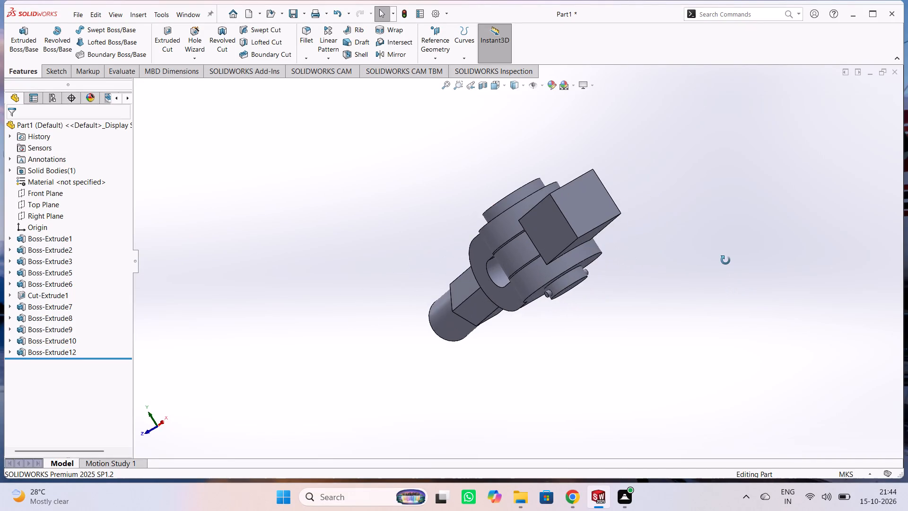
{"action": "middle_click_drag", "start_coordinate": [725, 260], "coordinate": [566, 355]}
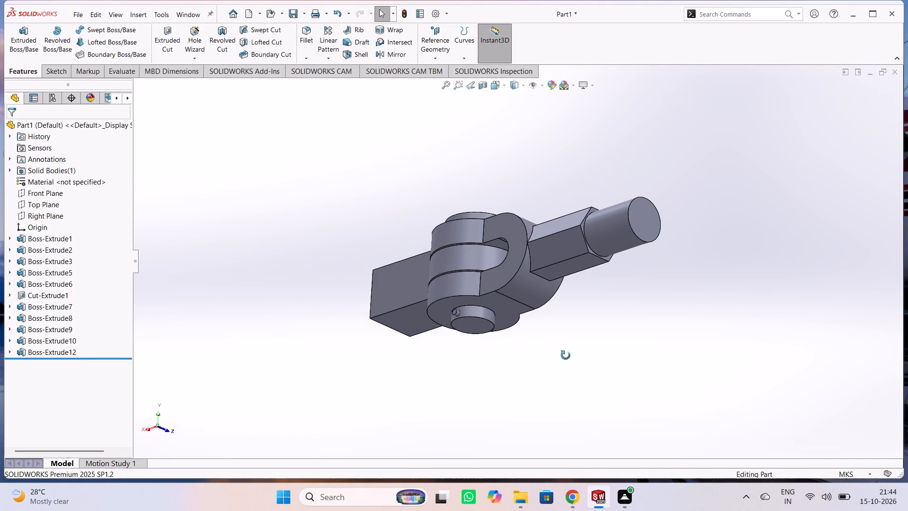
{"action": "middle_click_drag", "start_coordinate": [566, 355], "coordinate": [736, 311]}
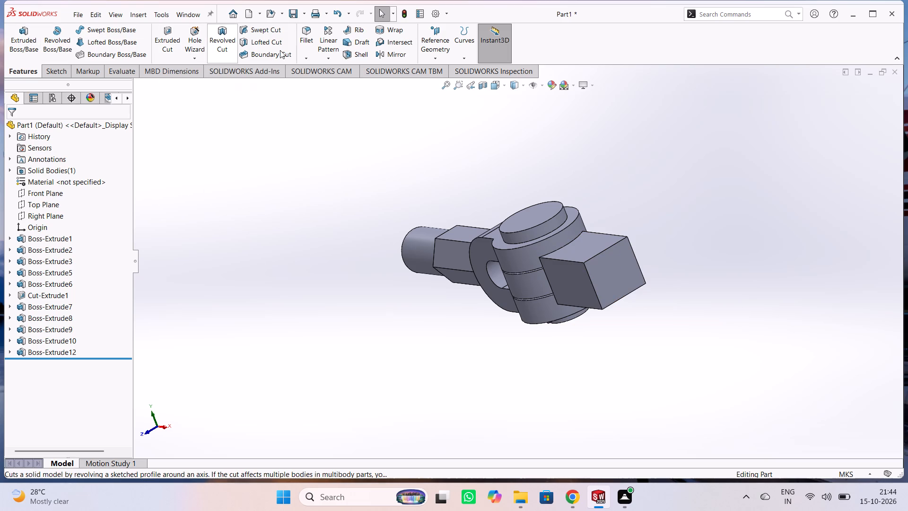
{"action": "left_click", "coordinate": [310, 40]}
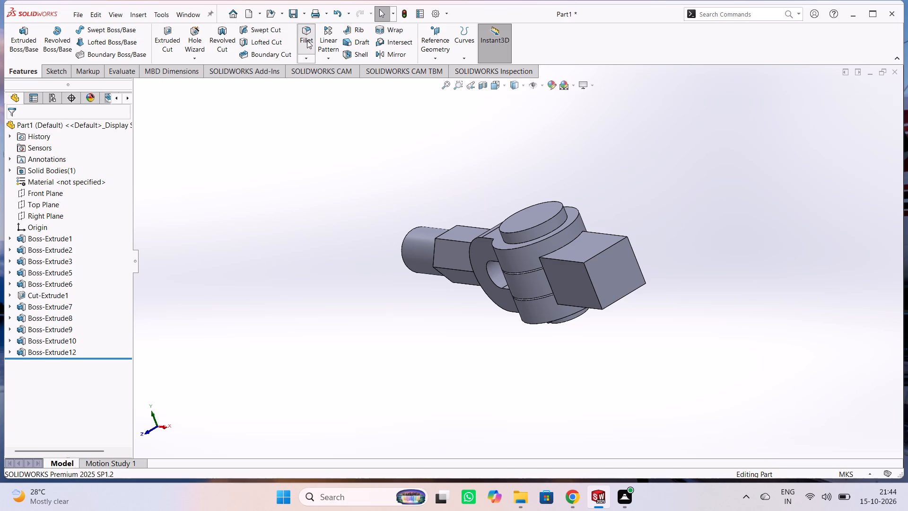
{"action": "left_click", "coordinate": [569, 262]}
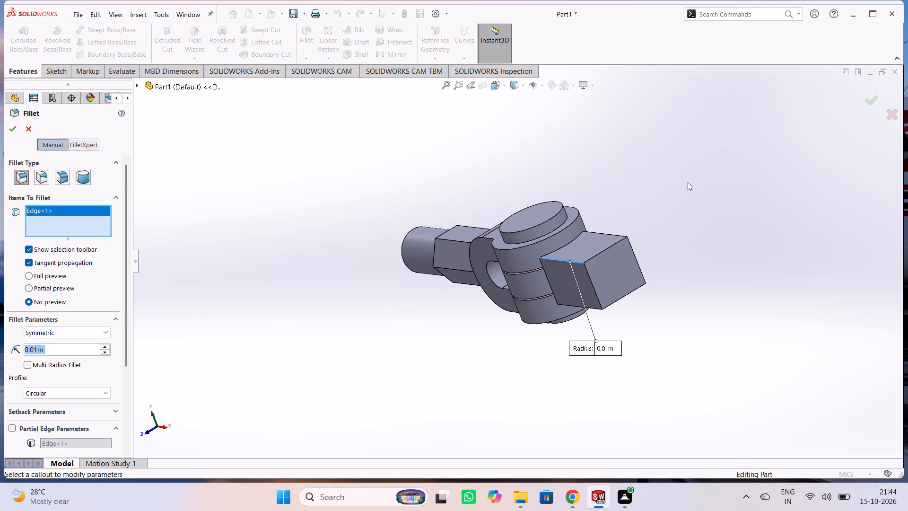
{"action": "middle_click_drag", "start_coordinate": [689, 184], "coordinate": [731, 176], "text": "shift"}
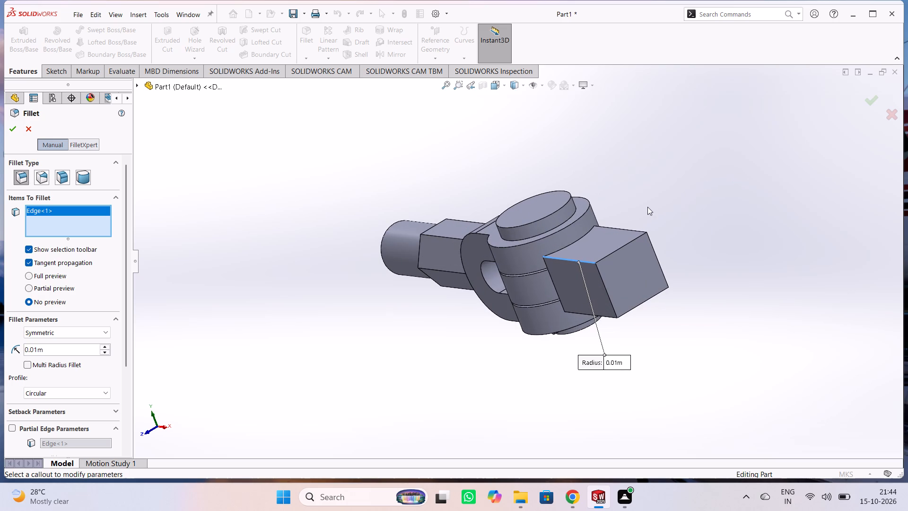
{"action": "left_click", "coordinate": [637, 230]}
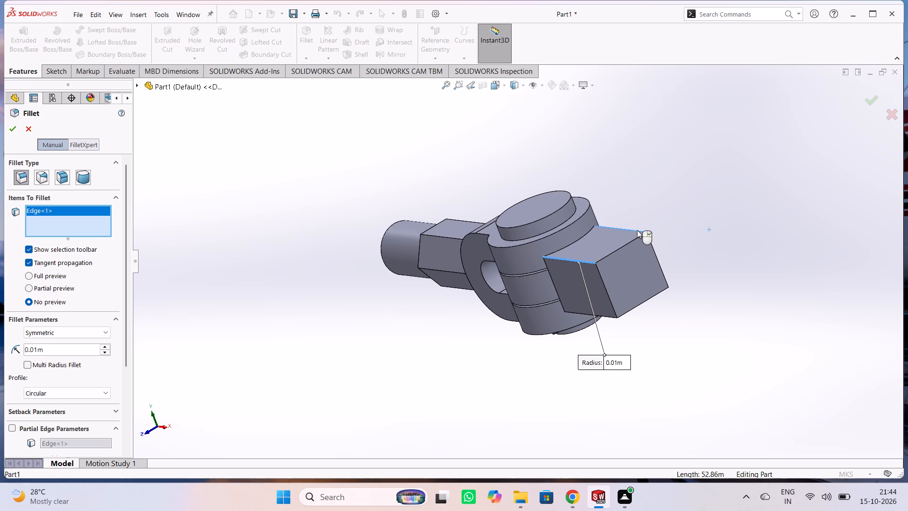
{"action": "left_click", "coordinate": [604, 317]}
{"action": "middle_click_drag", "start_coordinate": [733, 241], "coordinate": [725, 248]}
{"action": "scroll", "coordinate": [733, 241], "scroll_direction": "up", "scroll_amount": 1}
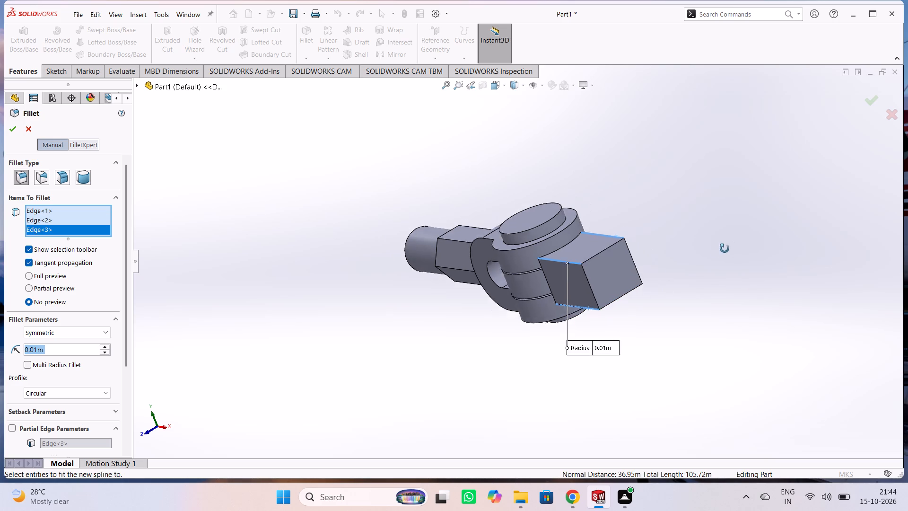
{"action": "middle_click_drag", "start_coordinate": [725, 248], "coordinate": [694, 260]}
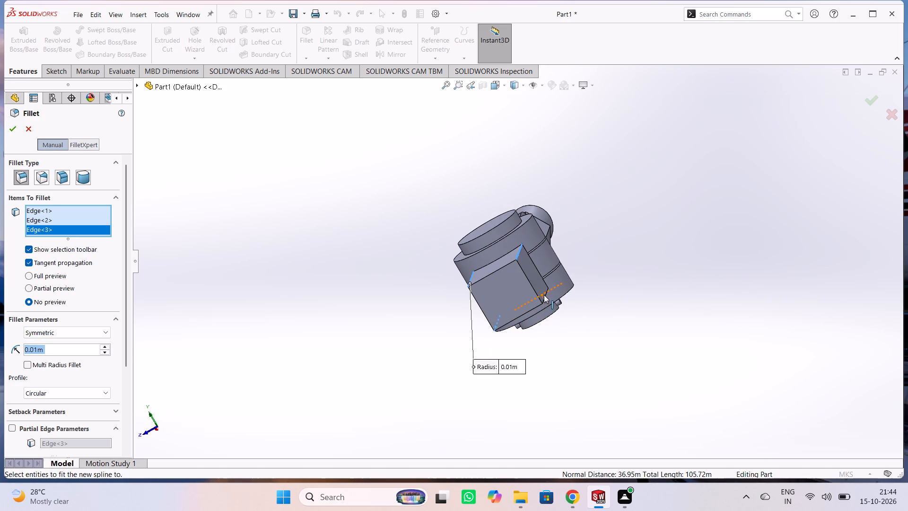
{"action": "left_click", "coordinate": [544, 297]}
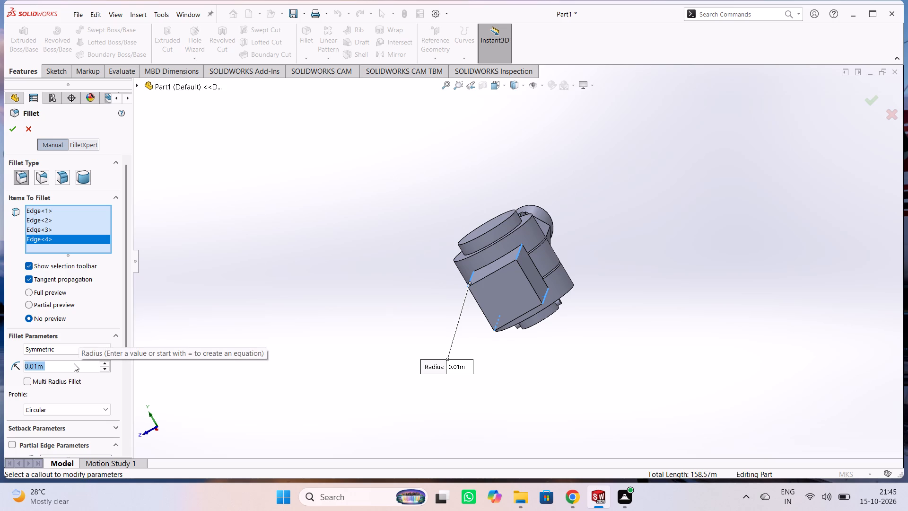
{"action": "type", "text": "20"}
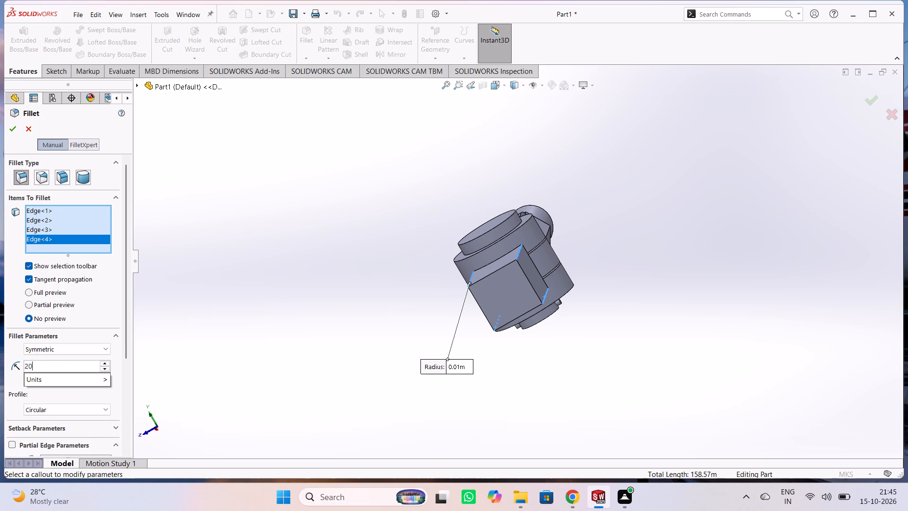
{"action": "key", "text": "Return"}
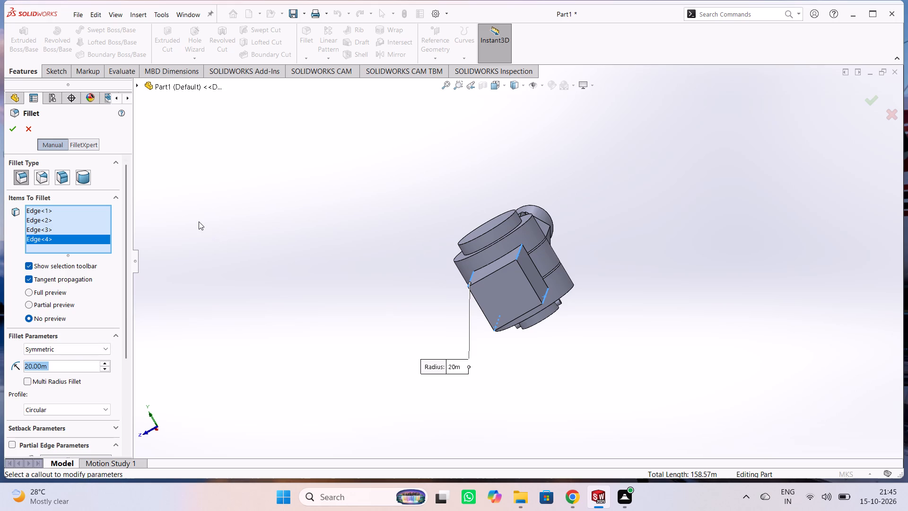
{"action": "left_click", "coordinate": [16, 132]}
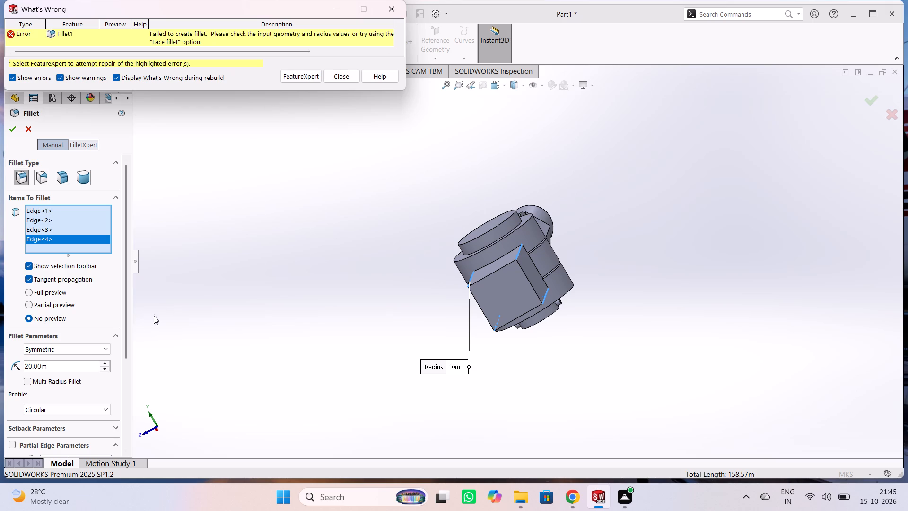
Fillet the block arm's four lengthwise edges with a symmetric 10 m radius.
{"action": "double_click", "coordinate": [53, 367]}
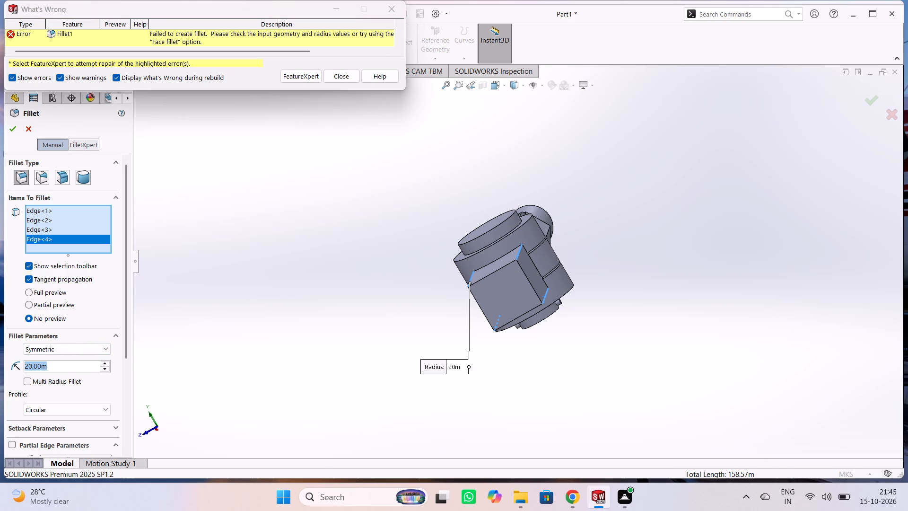
{"action": "type", "text": "10"}
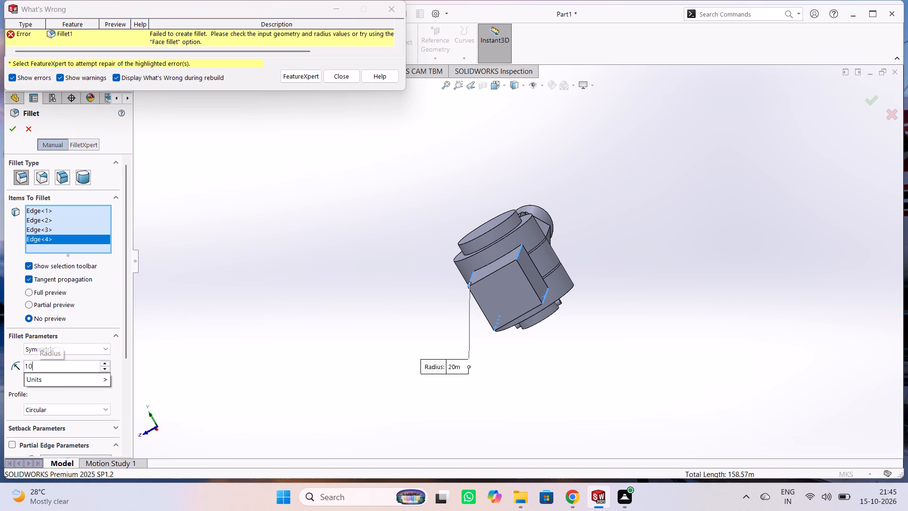
{"action": "key", "text": "Return"}
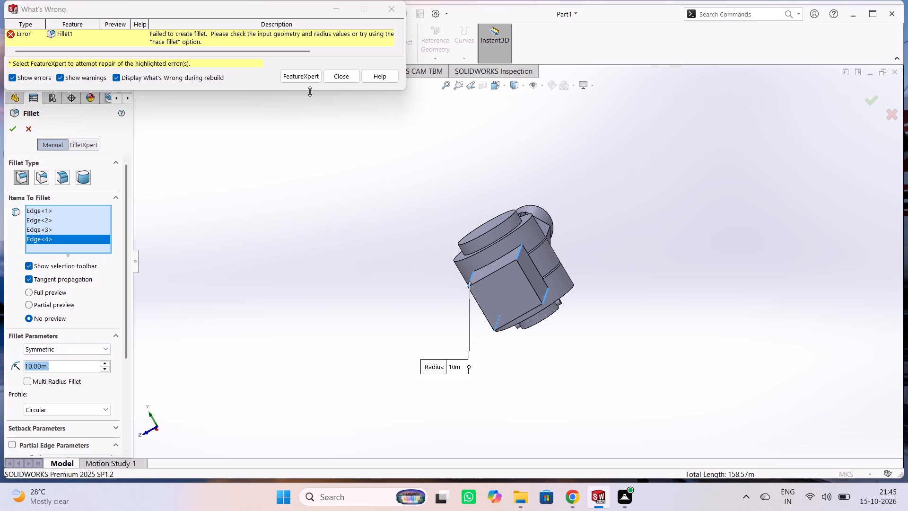
{"action": "left_click", "coordinate": [395, 11]}
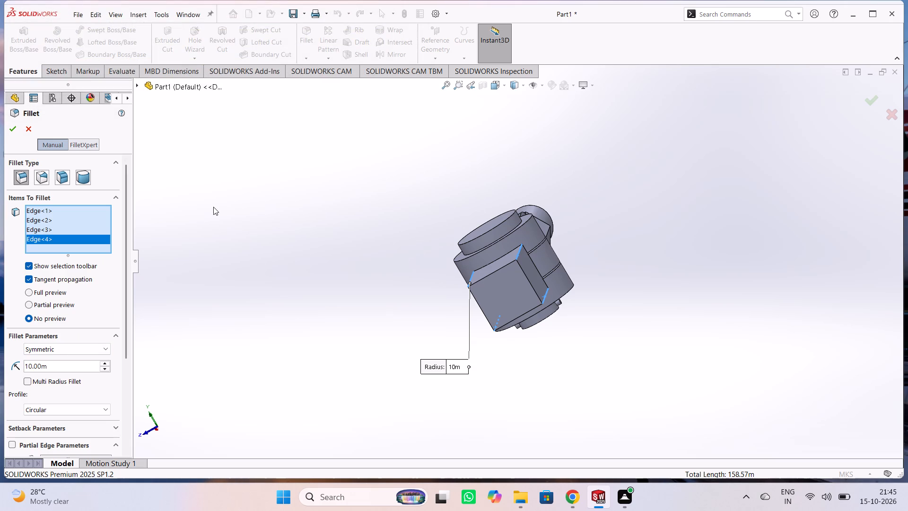
{"action": "left_click", "coordinate": [10, 131]}
{"action": "left_click", "coordinate": [253, 182]}
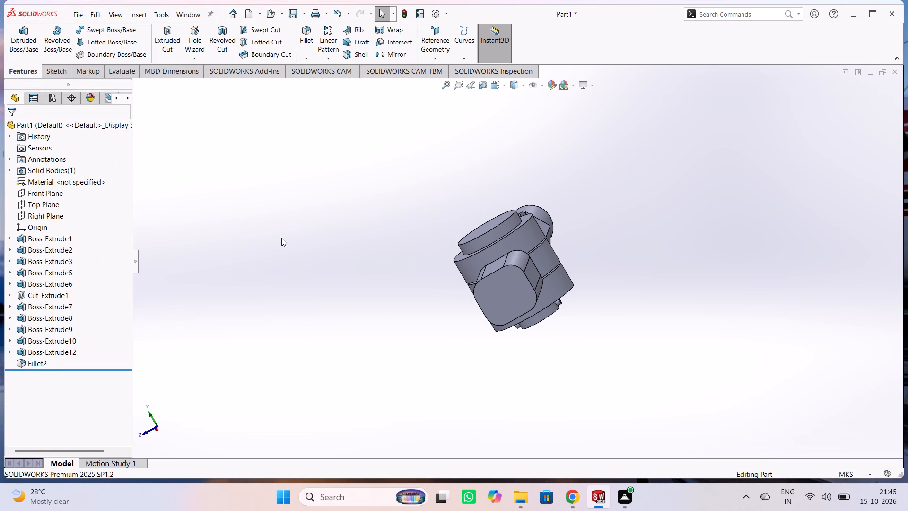
Examine the rounded arm and the joint from several sides.
{"action": "middle_click_drag", "start_coordinate": [289, 243], "coordinate": [329, 219]}
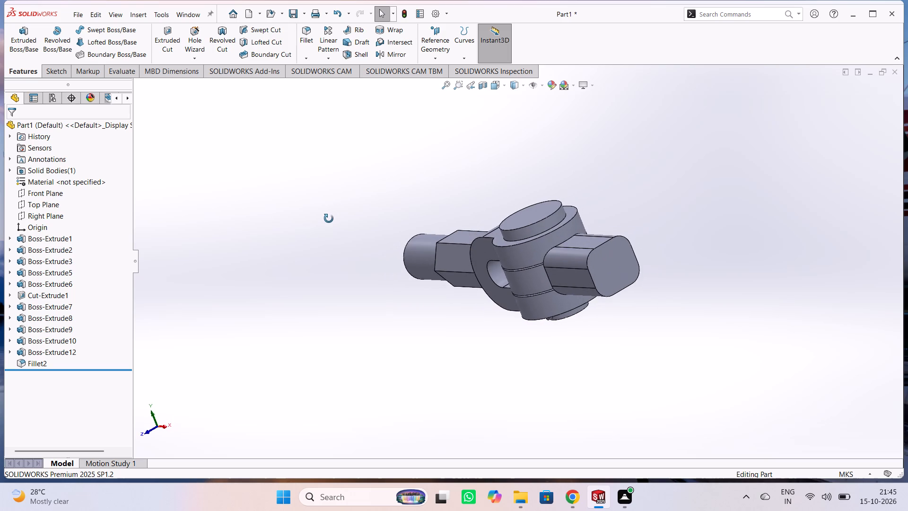
{"action": "middle_click_drag", "start_coordinate": [329, 219], "coordinate": [305, 231]}
{"action": "middle_click", "coordinate": [291, 247]}
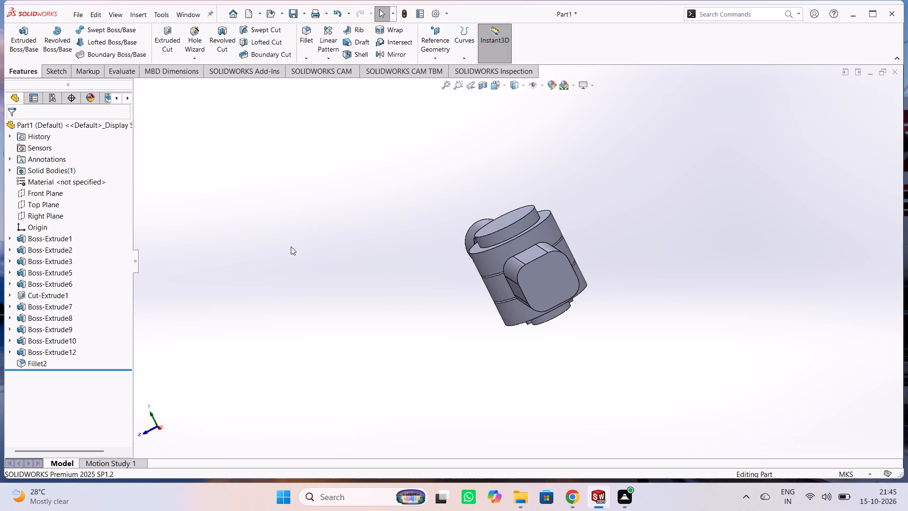
{"action": "middle_click", "coordinate": [290, 247]}
{"action": "middle_click_drag", "start_coordinate": [290, 250], "coordinate": [298, 189]}
{"action": "middle_click", "coordinate": [298, 189]}
{"action": "middle_click_drag", "start_coordinate": [306, 194], "coordinate": [312, 198]}
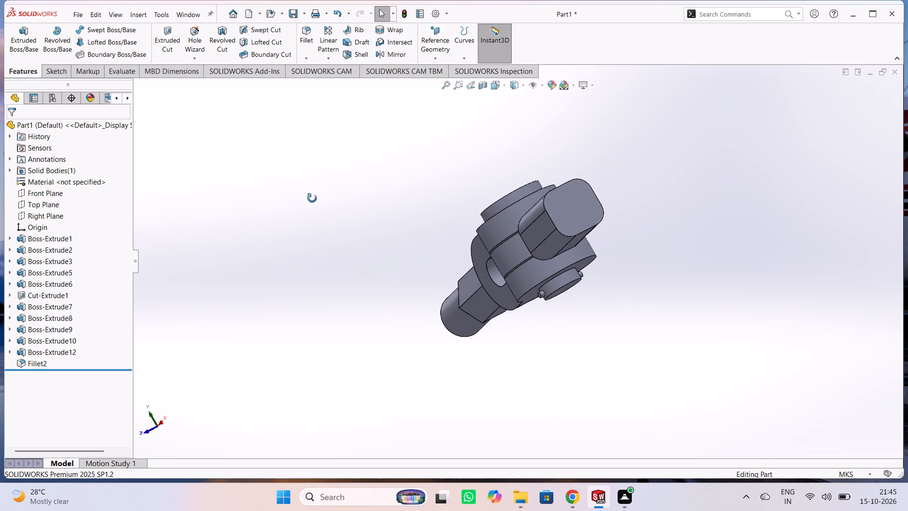
{"action": "middle_click_drag", "start_coordinate": [312, 198], "coordinate": [313, 198]}
{"action": "middle_click_drag", "start_coordinate": [314, 201], "coordinate": [320, 210]}
{"action": "middle_click", "coordinate": [323, 216]}
{"action": "middle_click_drag", "start_coordinate": [327, 225], "coordinate": [330, 235]}
{"action": "middle_click_drag", "start_coordinate": [330, 240], "coordinate": [323, 220]}
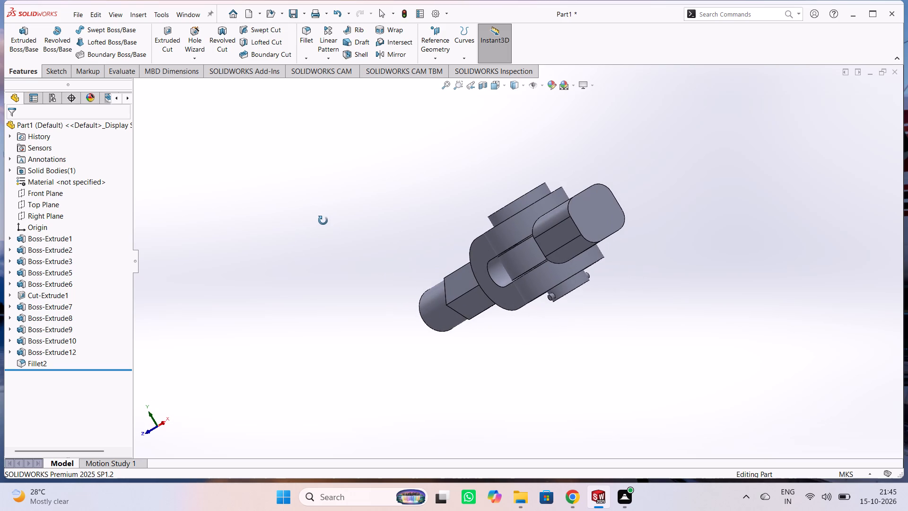
{"action": "middle_click_drag", "start_coordinate": [323, 220], "coordinate": [301, 244]}
{"action": "middle_click_drag", "start_coordinate": [293, 249], "coordinate": [286, 255]}
{"action": "middle_click_drag", "start_coordinate": [284, 255], "coordinate": [307, 222]}
Sketch a six-sided inscribed-circle polygon on the arm's end face, centred on the origin, with a circle diameter of about 44.8 m.
{"action": "left_click", "coordinate": [572, 204]}
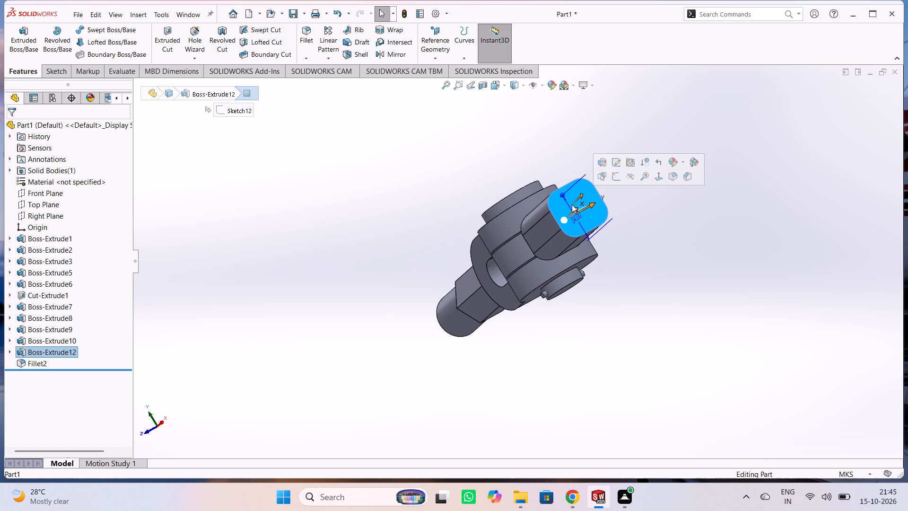
{"action": "left_click", "coordinate": [612, 177]}
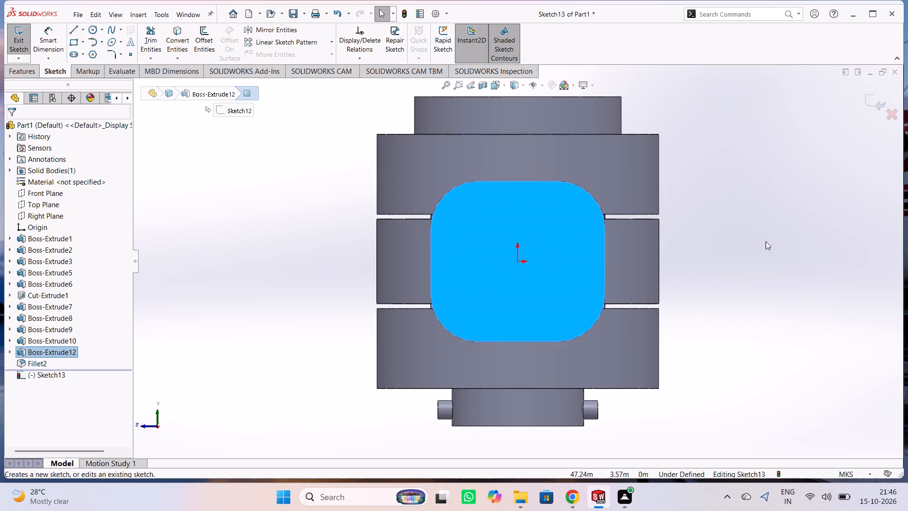
{"action": "left_click", "coordinate": [810, 236]}
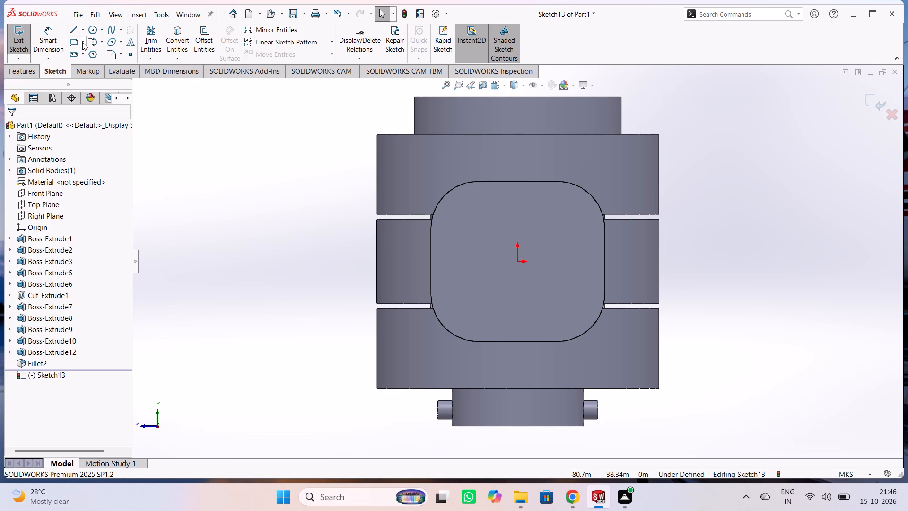
{"action": "left_click", "coordinate": [91, 51]}
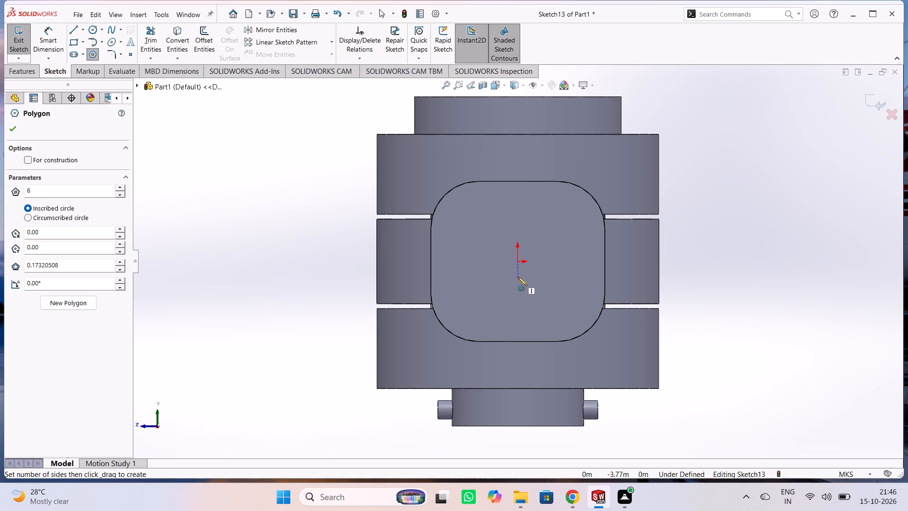
{"action": "left_click", "coordinate": [518, 263]}
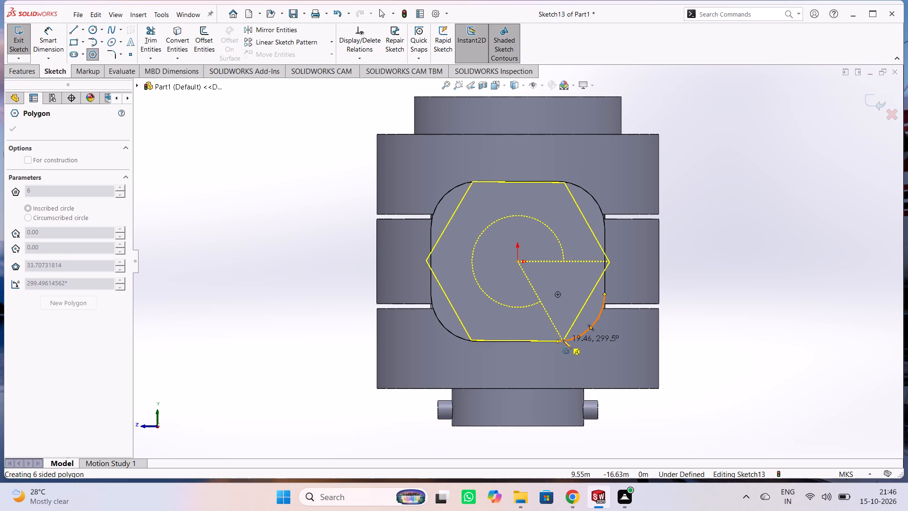
{"action": "middle_click_drag", "start_coordinate": [563, 340], "coordinate": [605, 337]}
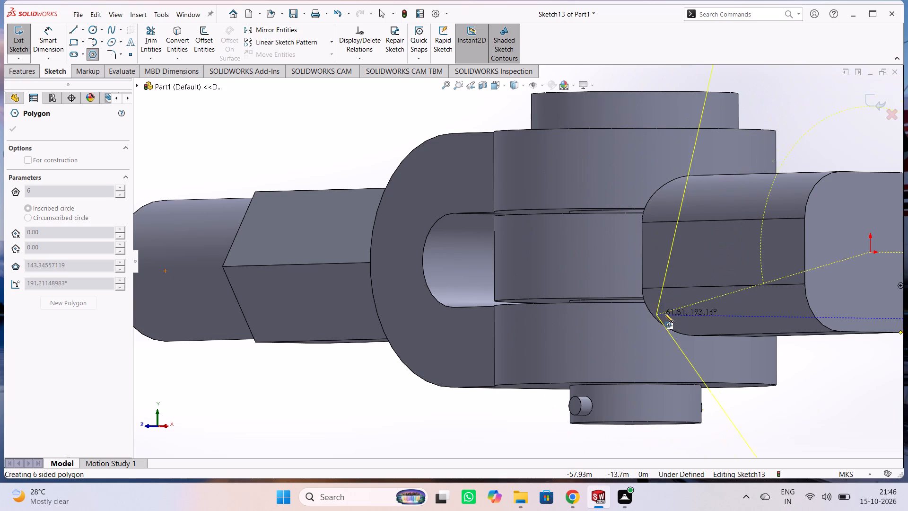
{"action": "scroll", "coordinate": [665, 313], "scroll_direction": "up", "scroll_amount": 1}
{"action": "scroll", "coordinate": [659, 308], "scroll_direction": "down", "scroll_amount": 2}
{"action": "scroll", "coordinate": [708, 308], "scroll_direction": "up", "scroll_amount": 2}
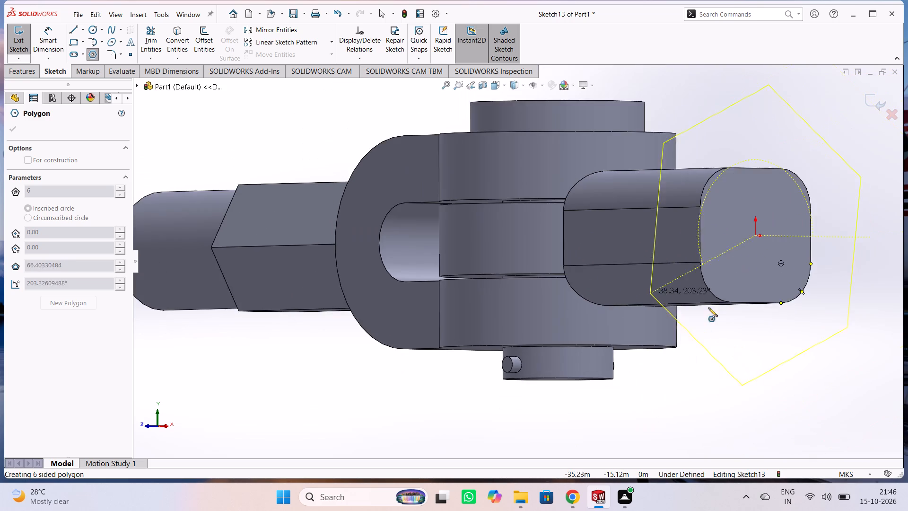
{"action": "scroll", "coordinate": [731, 307], "scroll_direction": "up", "scroll_amount": 1}
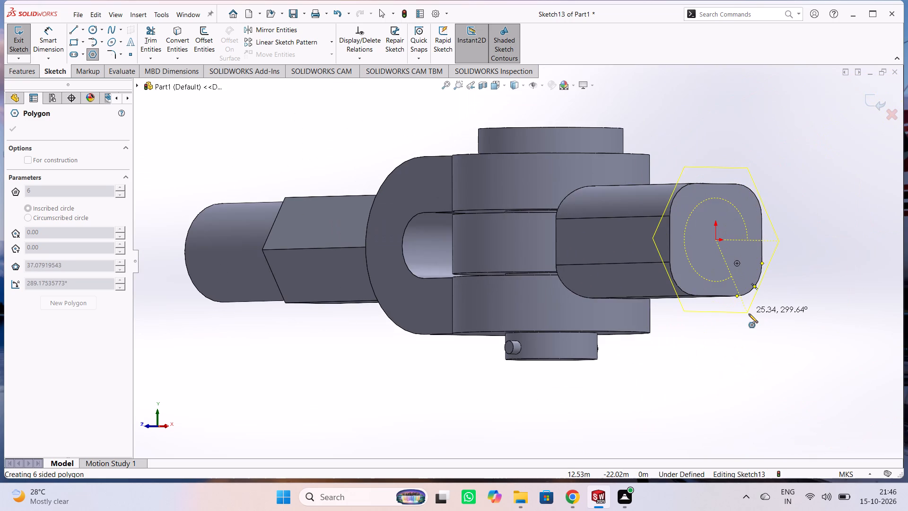
{"action": "left_click", "coordinate": [749, 314]}
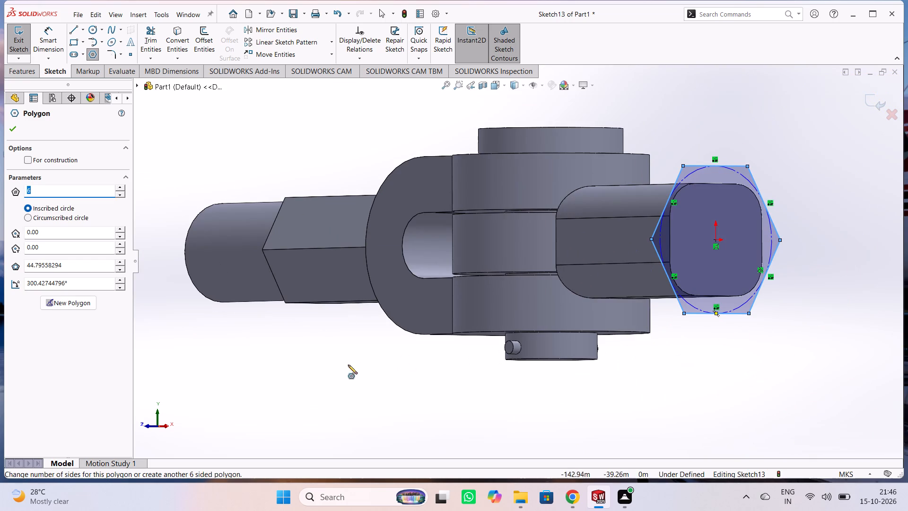
{"action": "key", "text": "Escape"}
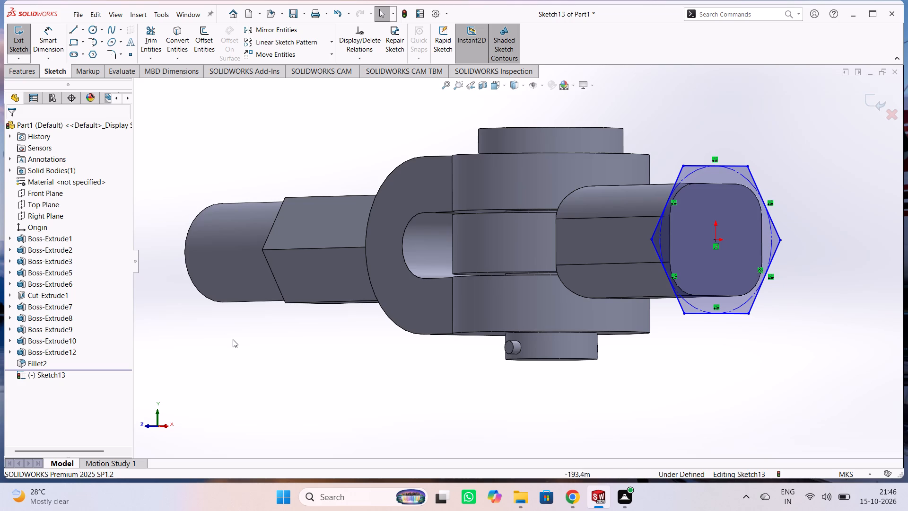
Display the dimensions of the fork's hexagonal section and examine it against the new hexagon sketch from several sides.
{"action": "left_click", "coordinate": [313, 264]}
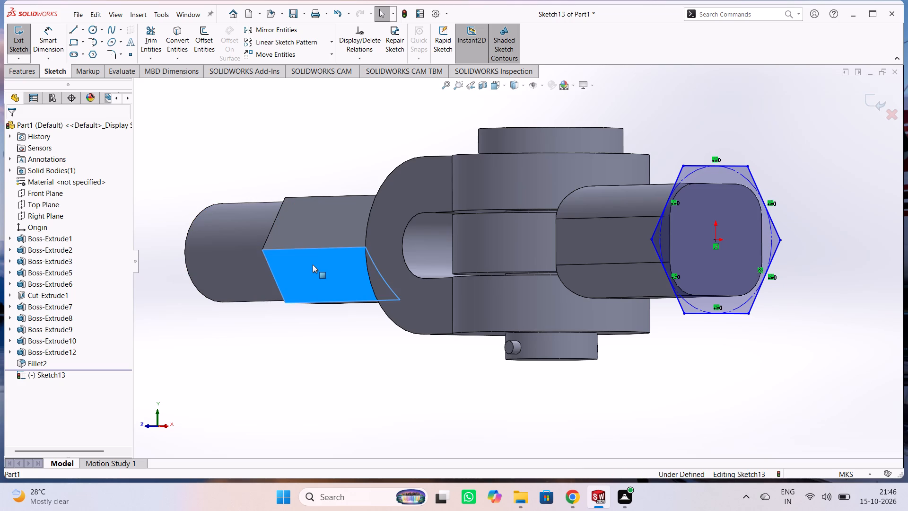
{"action": "left_click", "coordinate": [33, 247]}
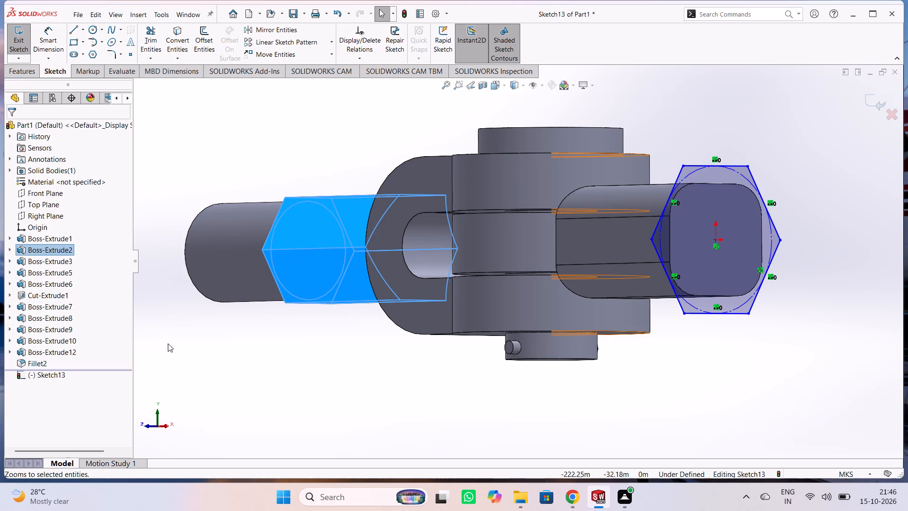
{"action": "left_click", "coordinate": [178, 352]}
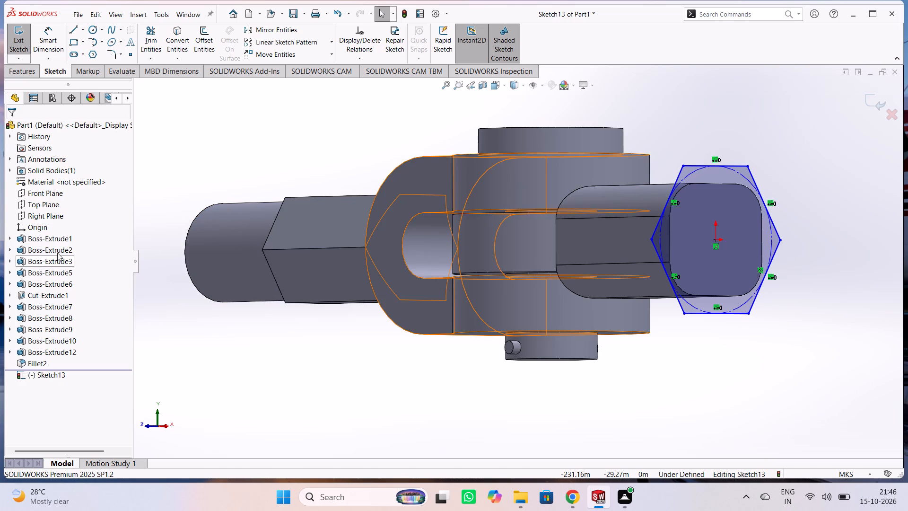
{"action": "left_click", "coordinate": [57, 253]}
{"action": "left_click", "coordinate": [177, 326]}
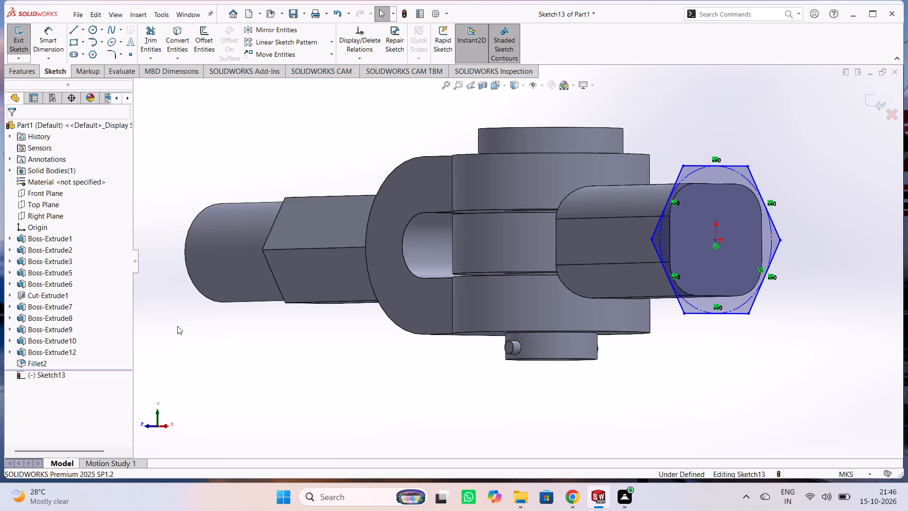
{"action": "double_click", "coordinate": [36, 252]}
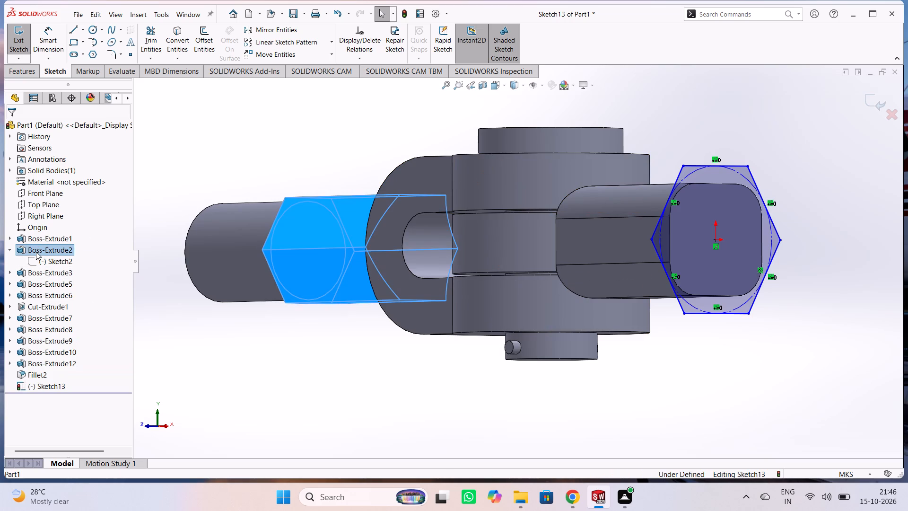
{"action": "scroll", "coordinate": [381, 195], "scroll_direction": "down", "scroll_amount": 4}
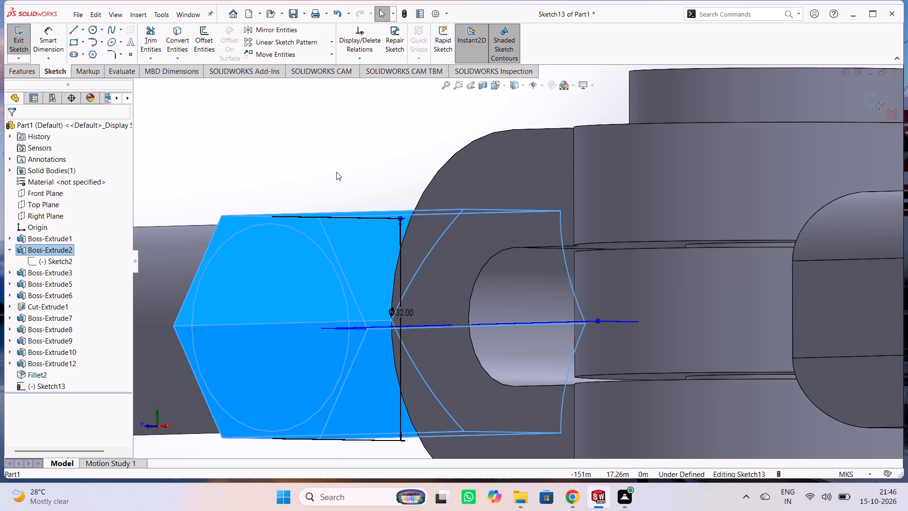
{"action": "middle_click_drag", "start_coordinate": [336, 172], "coordinate": [358, 190]}
{"action": "middle_click", "coordinate": [358, 190]}
{"action": "middle_click_drag", "start_coordinate": [358, 190], "coordinate": [346, 192]}
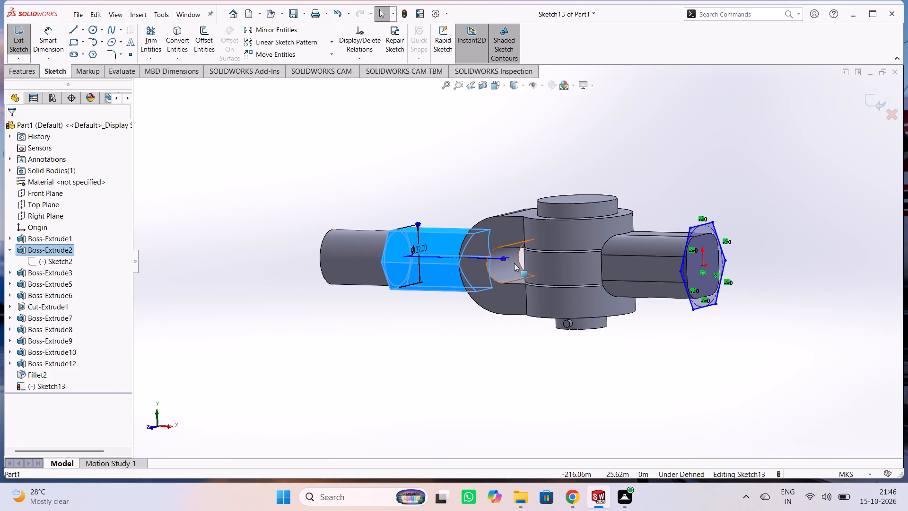
{"action": "middle_click_drag", "start_coordinate": [502, 373], "coordinate": [439, 375]}
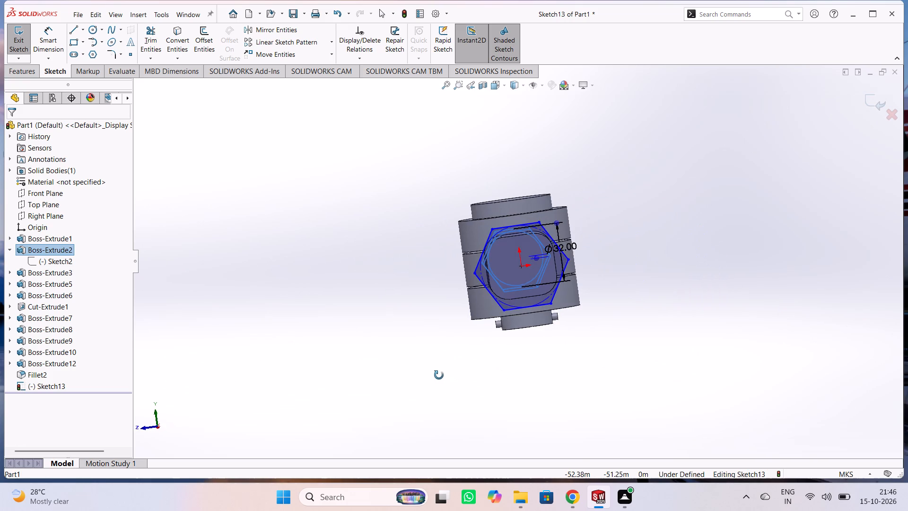
{"action": "middle_click_drag", "start_coordinate": [439, 375], "coordinate": [440, 300]}
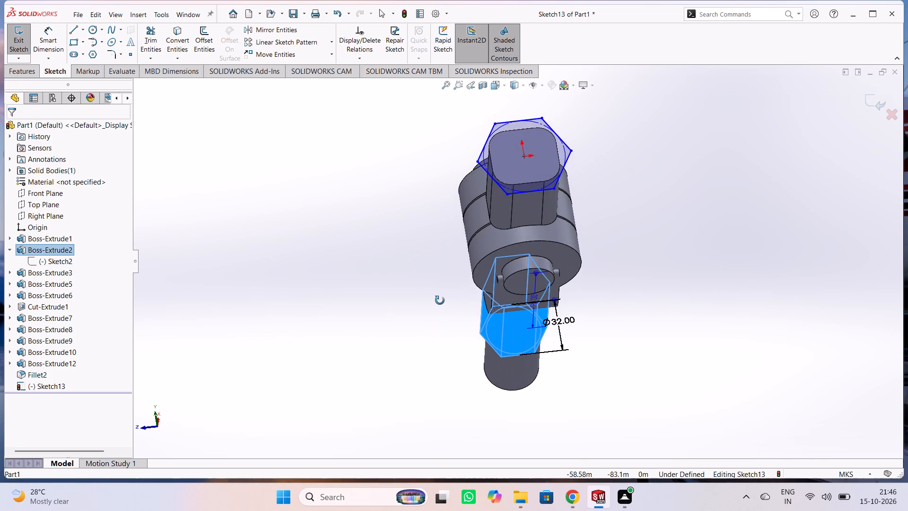
{"action": "middle_click_drag", "start_coordinate": [440, 300], "coordinate": [448, 282]}
{"action": "middle_click_drag", "start_coordinate": [455, 286], "coordinate": [467, 263]}
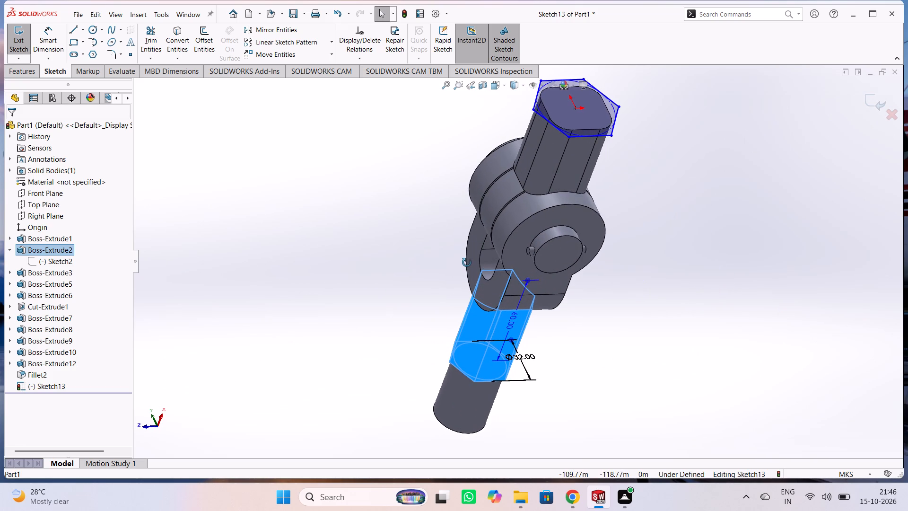
{"action": "middle_click_drag", "start_coordinate": [467, 263], "coordinate": [458, 338]}
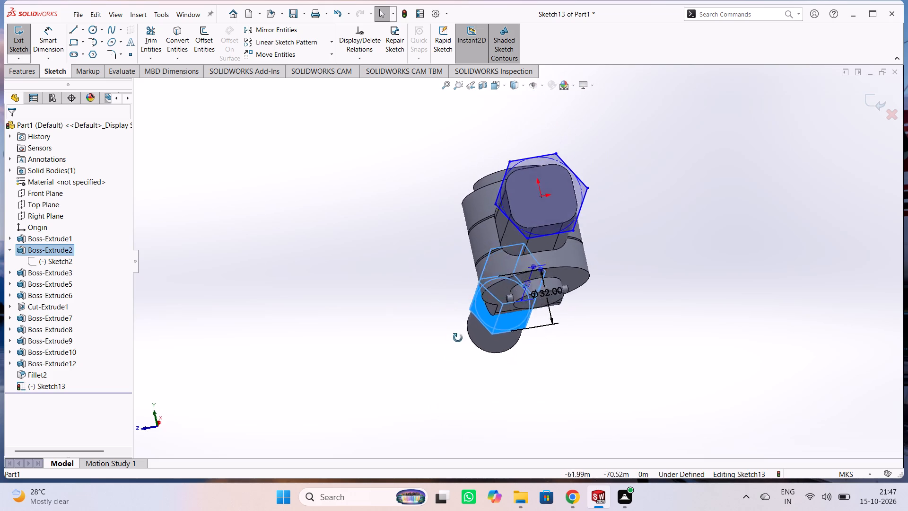
{"action": "middle_click_drag", "start_coordinate": [458, 338], "coordinate": [623, 344]}
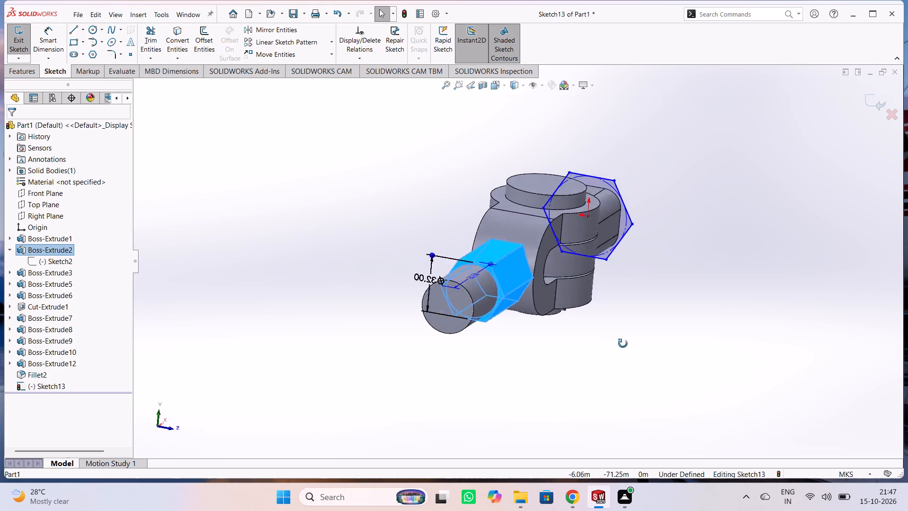
{"action": "middle_click_drag", "start_coordinate": [623, 344], "coordinate": [653, 344]}
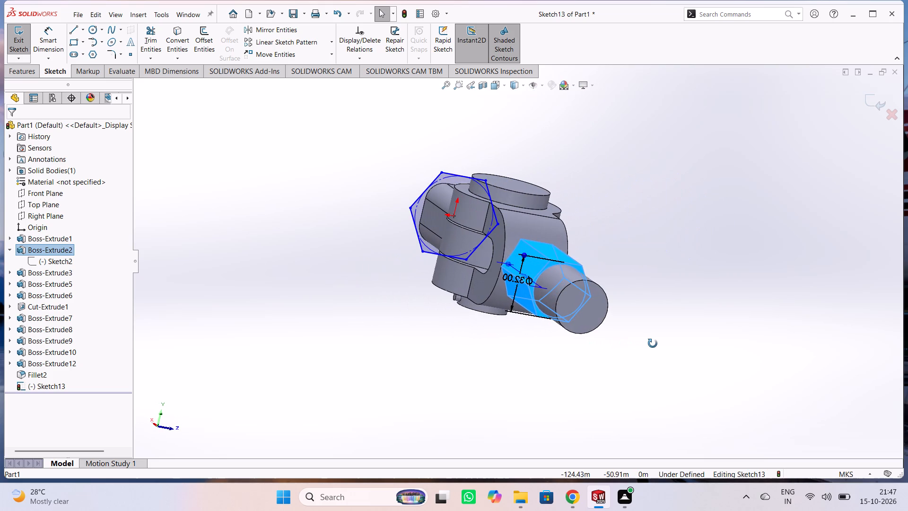
{"action": "middle_click_drag", "start_coordinate": [653, 344], "coordinate": [445, 352]}
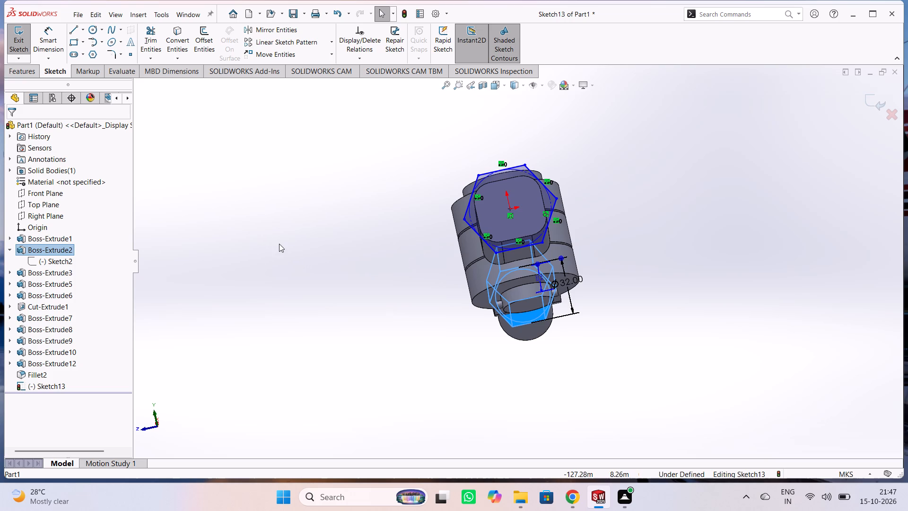
{"action": "key", "text": "Escape"}
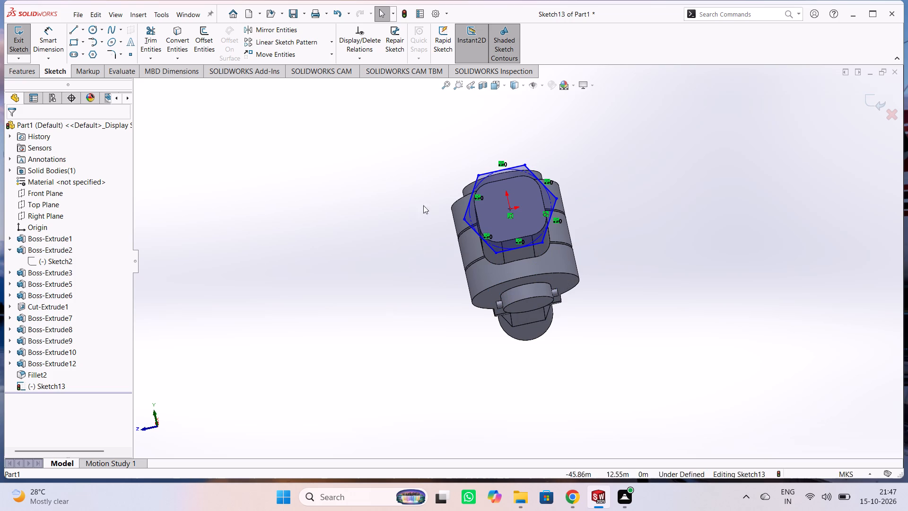
Dimension the distance between two opposite parallel sides of the hexagon on the arm's end face and set it to 32 m.
{"action": "right_click", "coordinate": [405, 213]}
{"action": "left_click", "coordinate": [502, 199]}
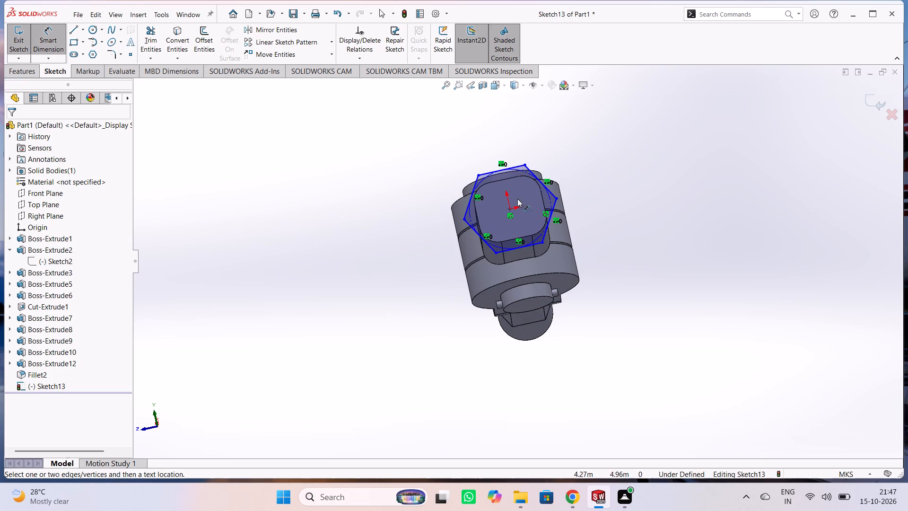
{"action": "left_click", "coordinate": [509, 209]}
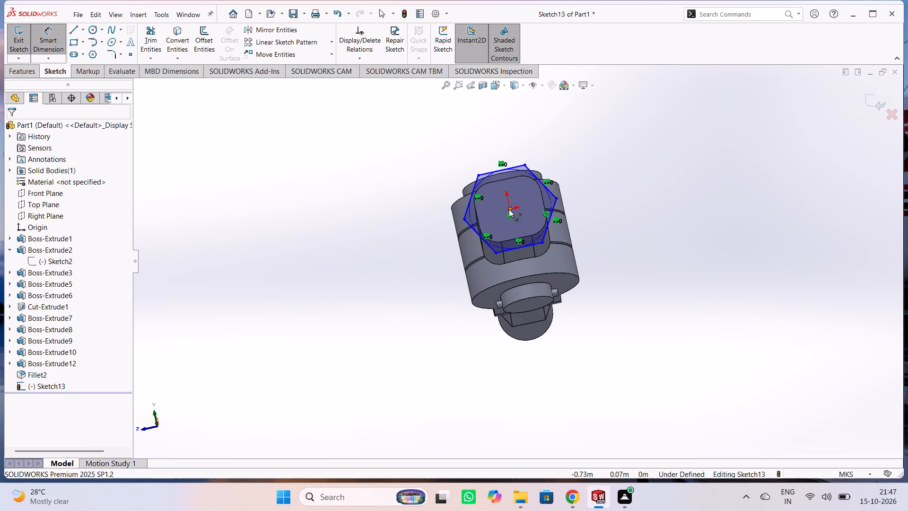
{"action": "left_click", "coordinate": [547, 198]}
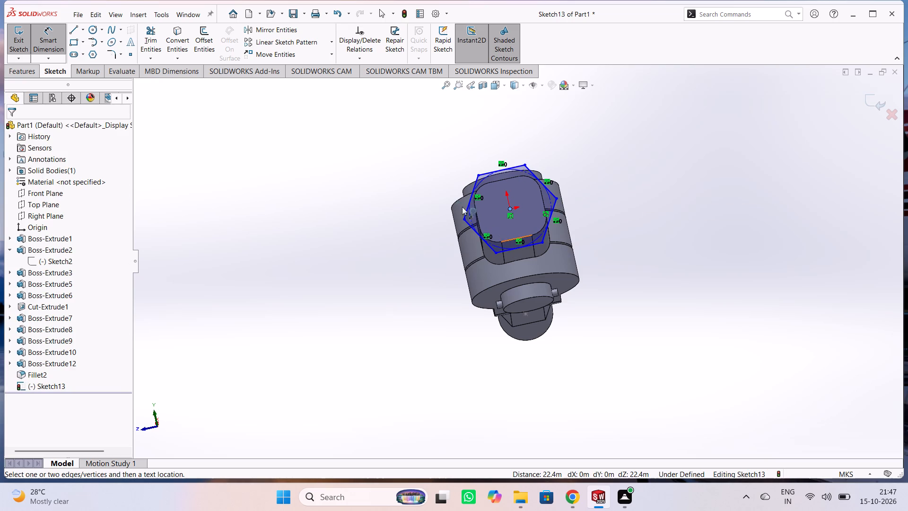
{"action": "key", "text": "Escape"}
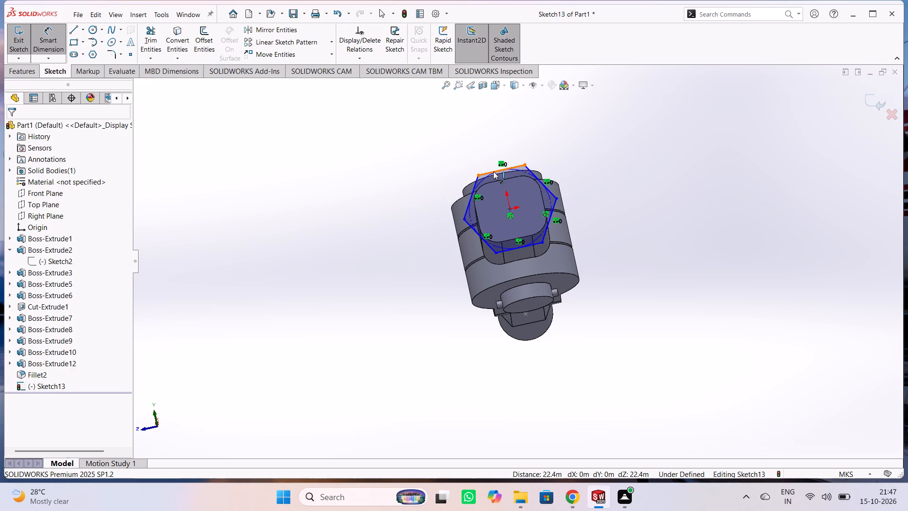
{"action": "left_click", "coordinate": [498, 171]}
{"action": "left_click", "coordinate": [515, 250]}
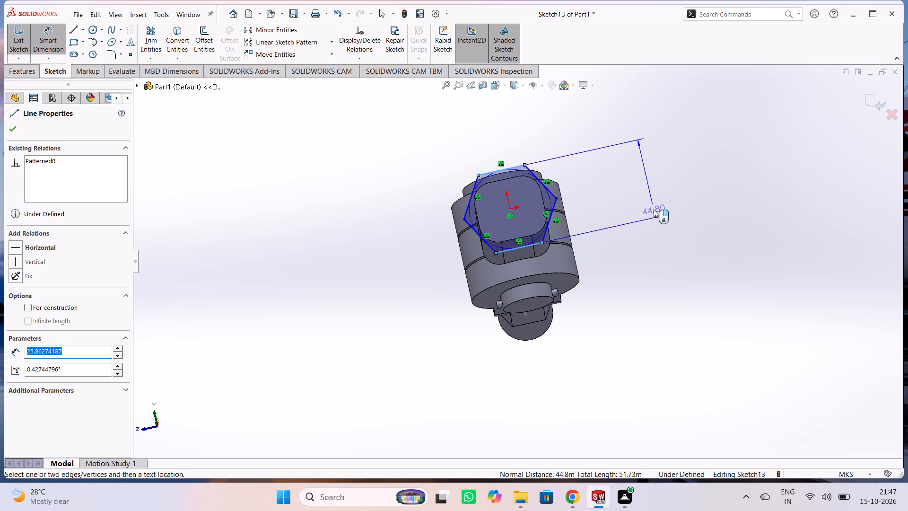
{"action": "left_click", "coordinate": [645, 180]}
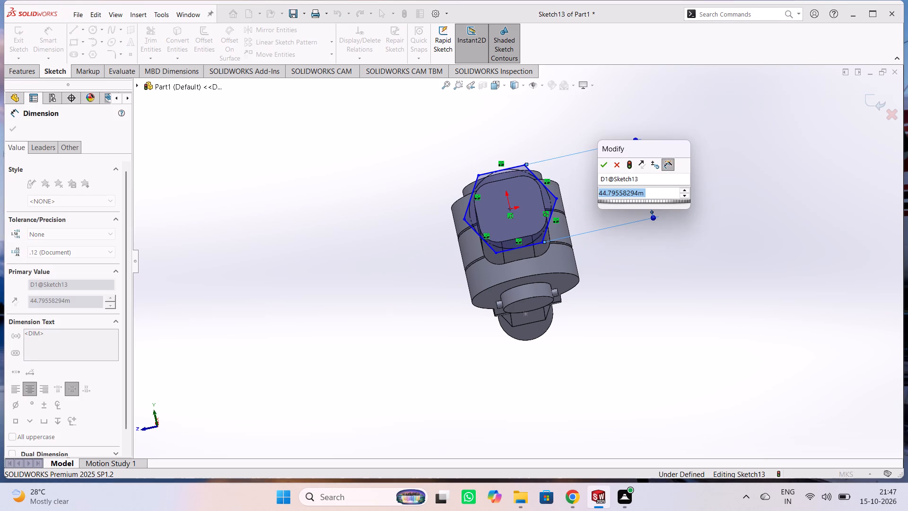
{"action": "type", "text": "32"}
{"action": "key", "text": "Return"}
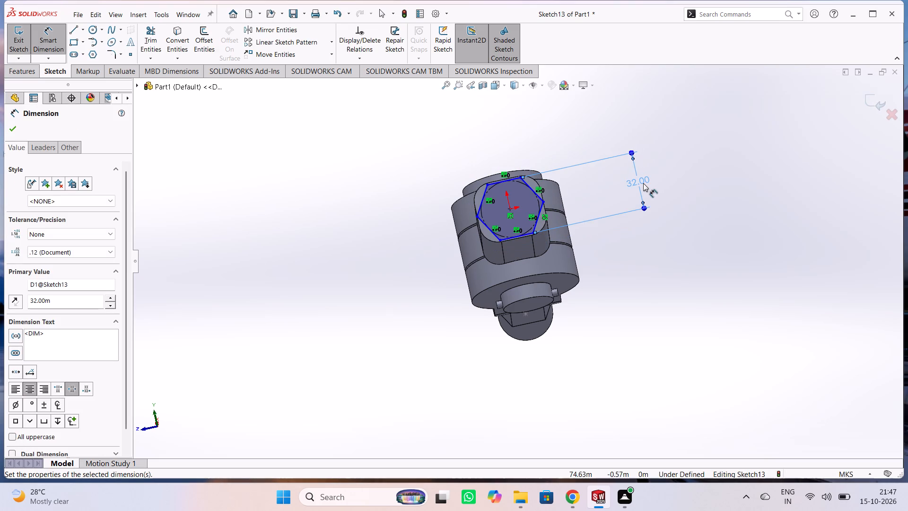
{"action": "left_click", "coordinate": [690, 175]}
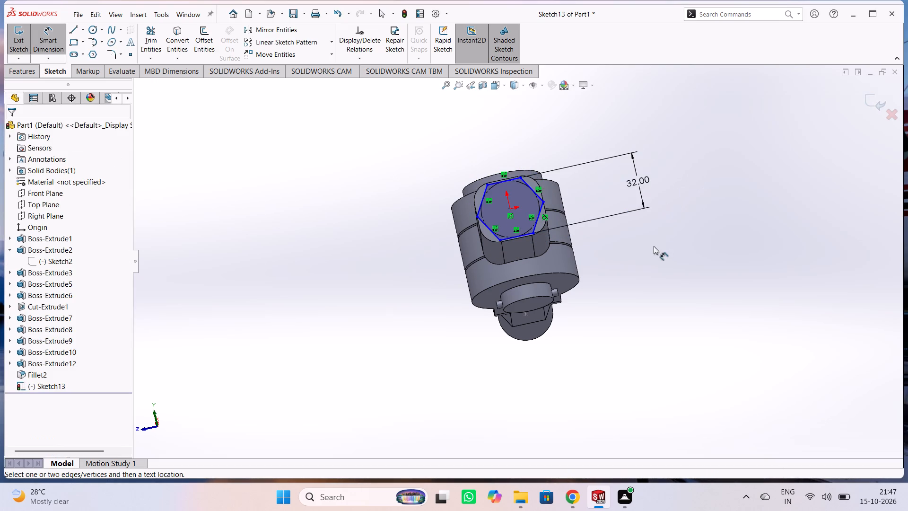
{"action": "middle_click_drag", "start_coordinate": [653, 262], "coordinate": [707, 296]}
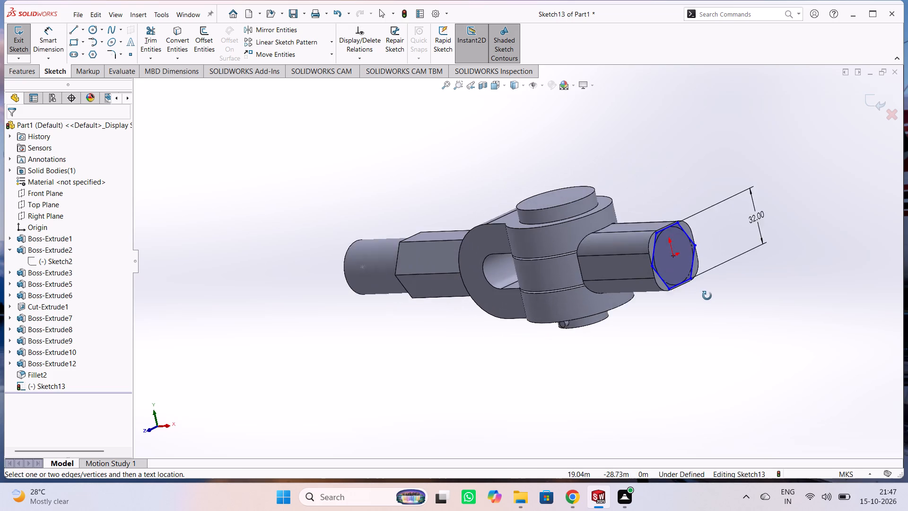
{"action": "middle_click_drag", "start_coordinate": [707, 296], "coordinate": [715, 296]}
{"action": "key", "text": "Escape"}
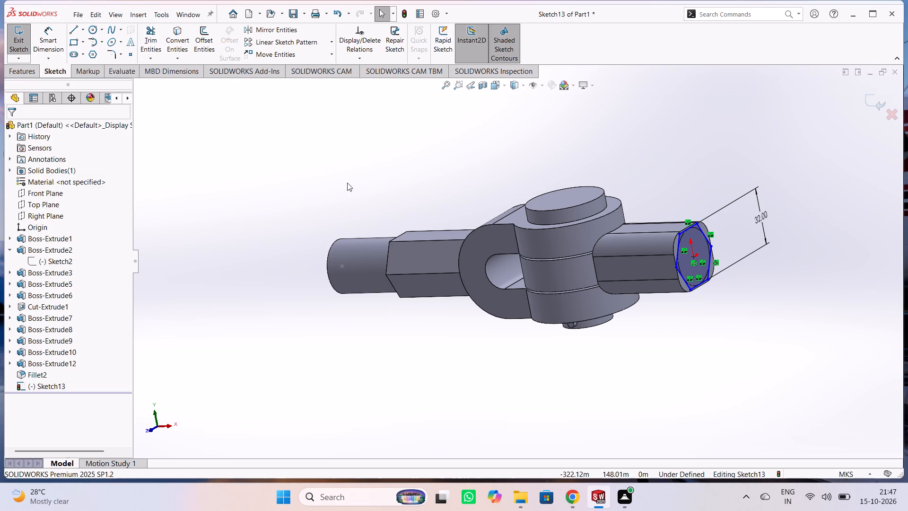
Extrude the hexagon sketch outward from the arm's end face as a blind boss 50 m deep, merged with the body.
{"action": "middle_click_drag", "start_coordinate": [725, 345], "coordinate": [684, 363]}
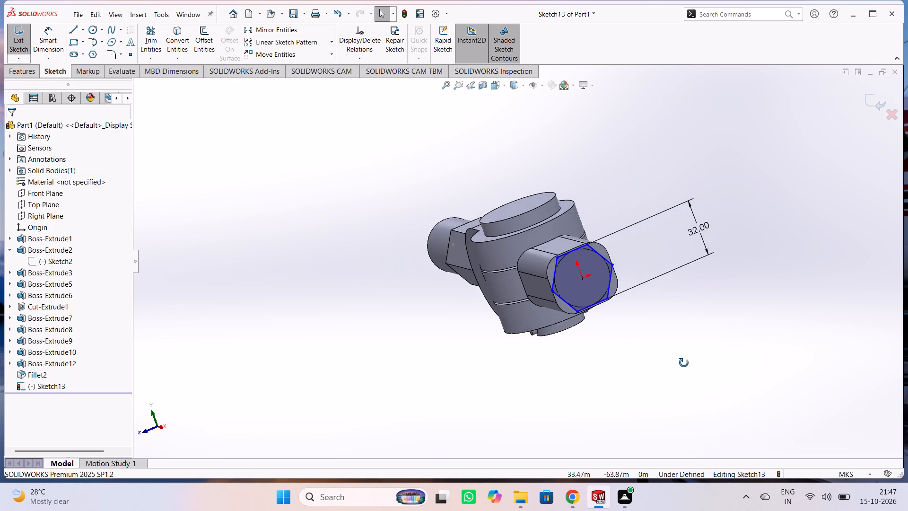
{"action": "middle_click_drag", "start_coordinate": [684, 363], "coordinate": [676, 346]}
{"action": "key", "text": "ctrl+8"}
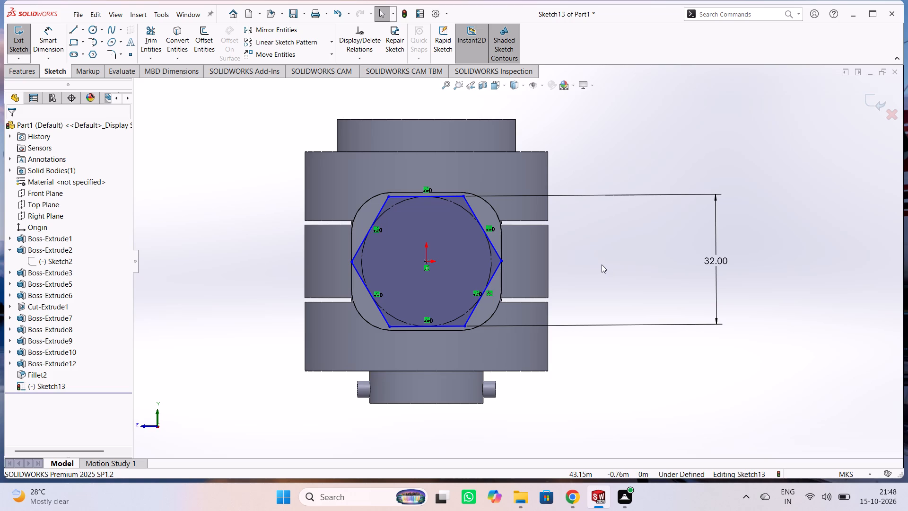
{"action": "middle_click_drag", "start_coordinate": [601, 231], "coordinate": [663, 282]}
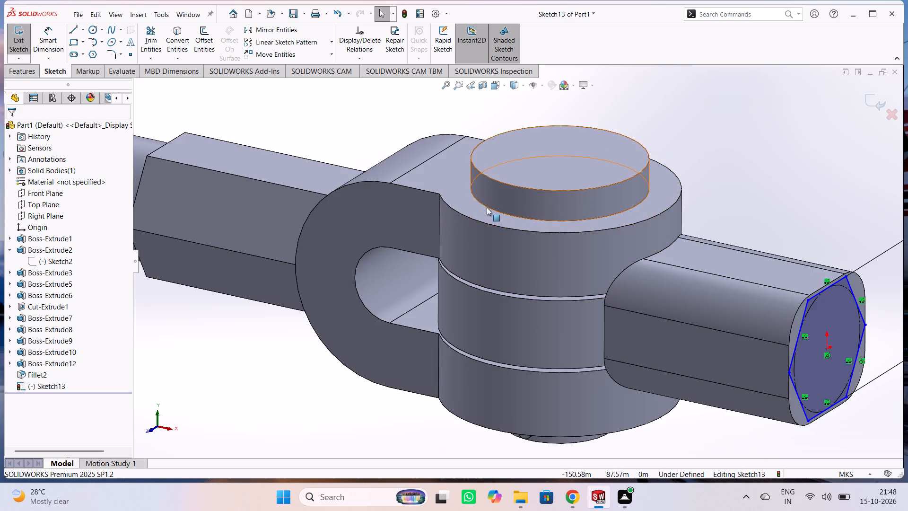
{"action": "left_click", "coordinate": [19, 48]}
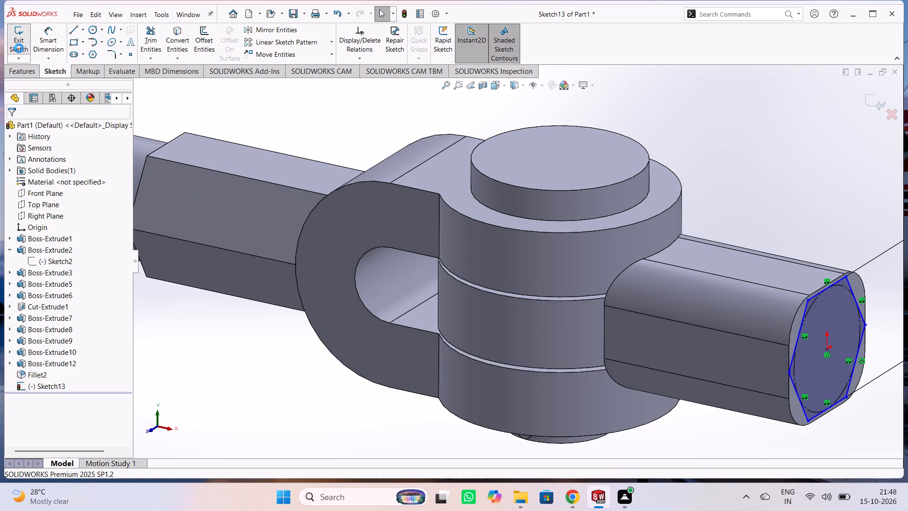
{"action": "left_click", "coordinate": [24, 43]}
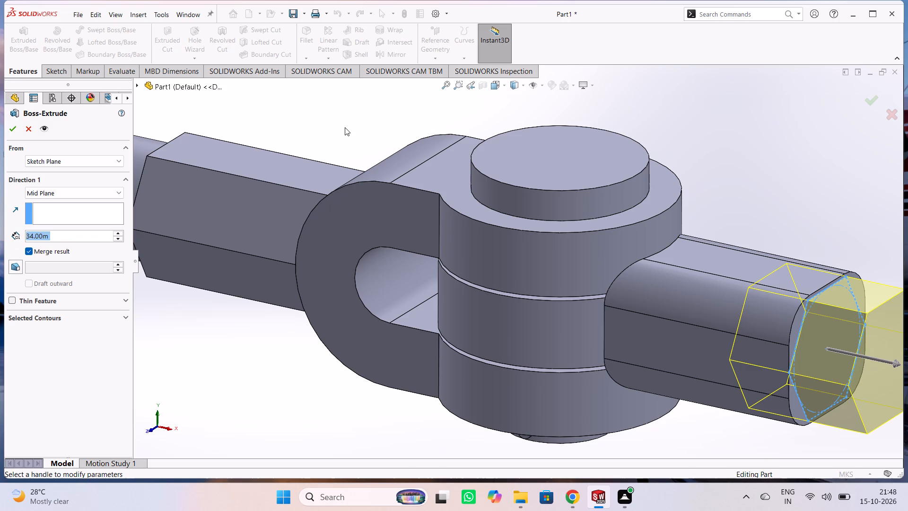
{"action": "scroll", "coordinate": [343, 127], "scroll_direction": "down", "scroll_amount": 1}
{"action": "scroll", "coordinate": [343, 127], "scroll_direction": "up", "scroll_amount": 4}
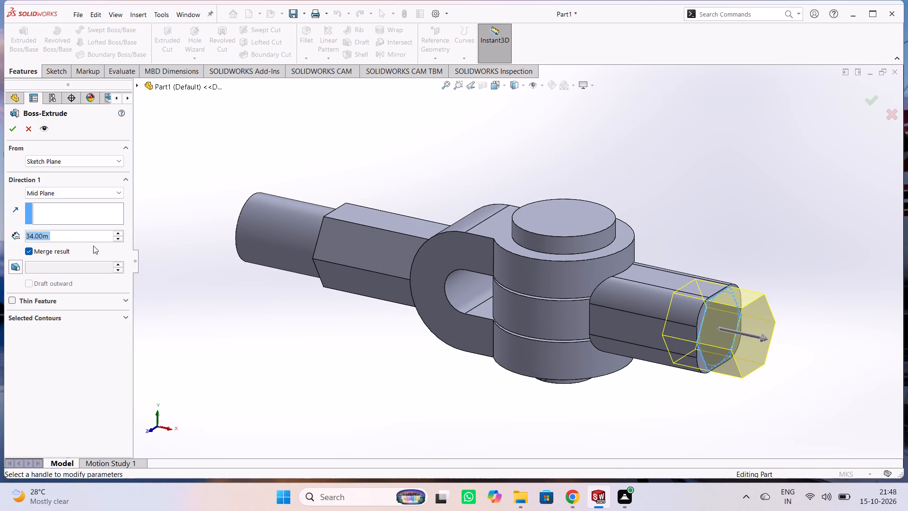
{"action": "left_click", "coordinate": [92, 194]}
{"action": "left_click", "coordinate": [68, 202]}
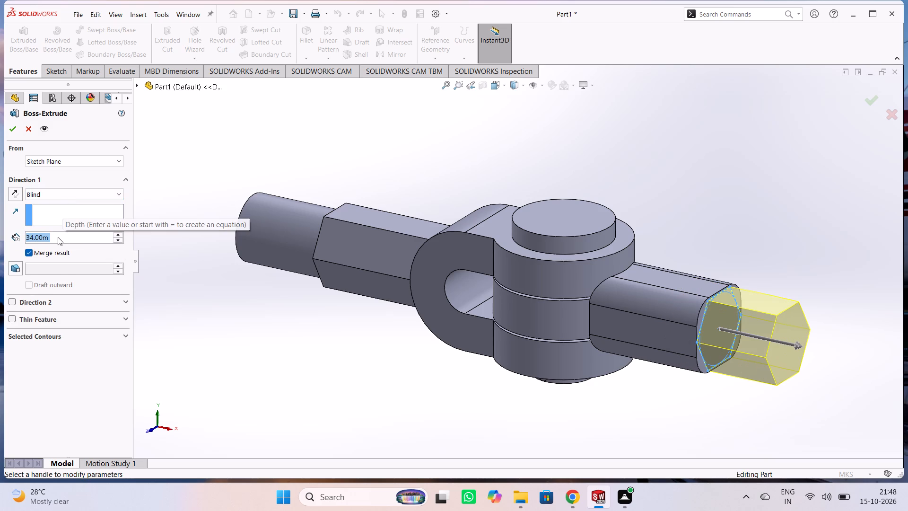
{"action": "type", "text": "50"}
{"action": "key", "text": "Return"}
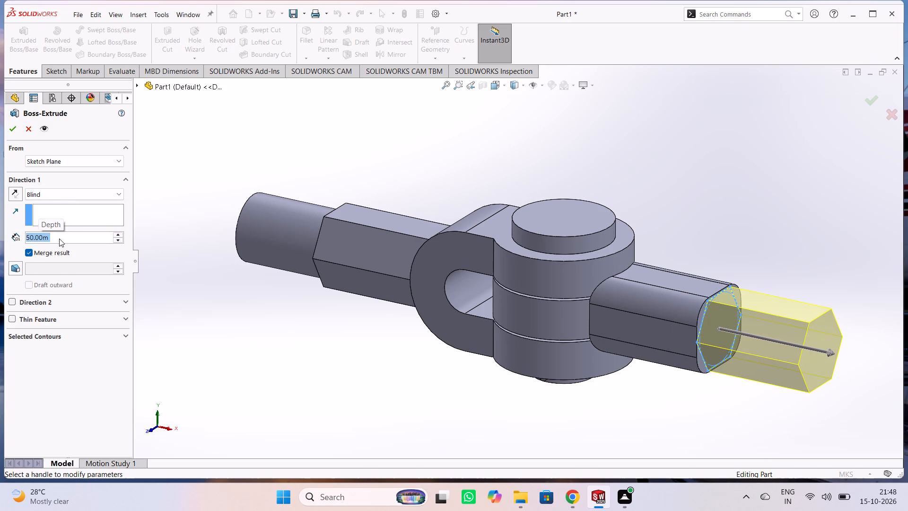
{"action": "left_click", "coordinate": [658, 175]}
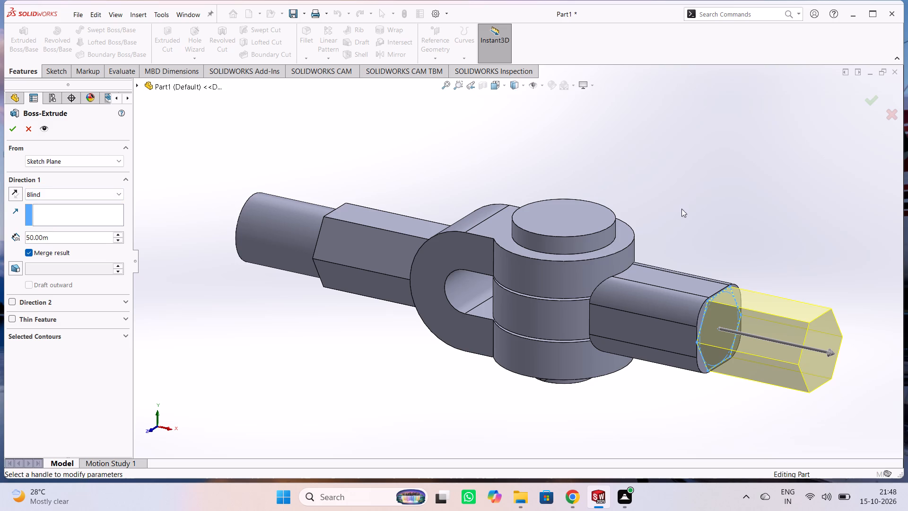
{"action": "left_click", "coordinate": [8, 134]}
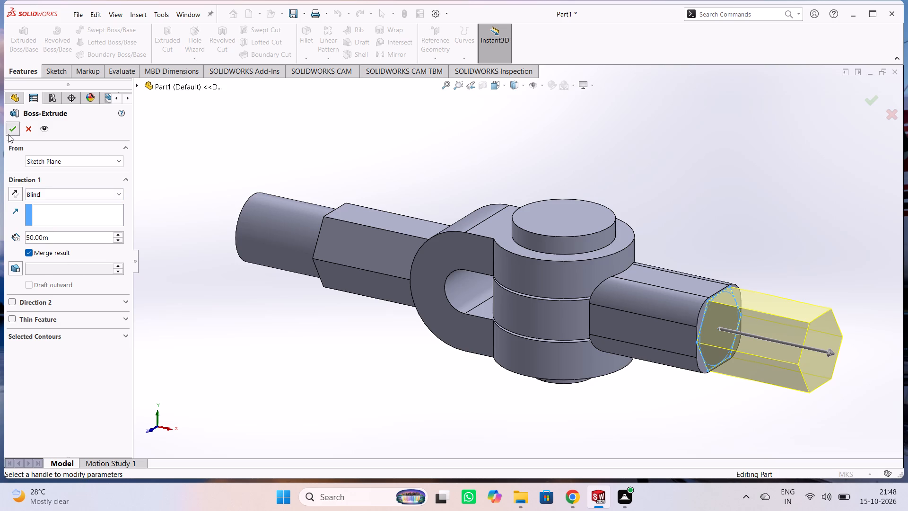
{"action": "left_click", "coordinate": [352, 152]}
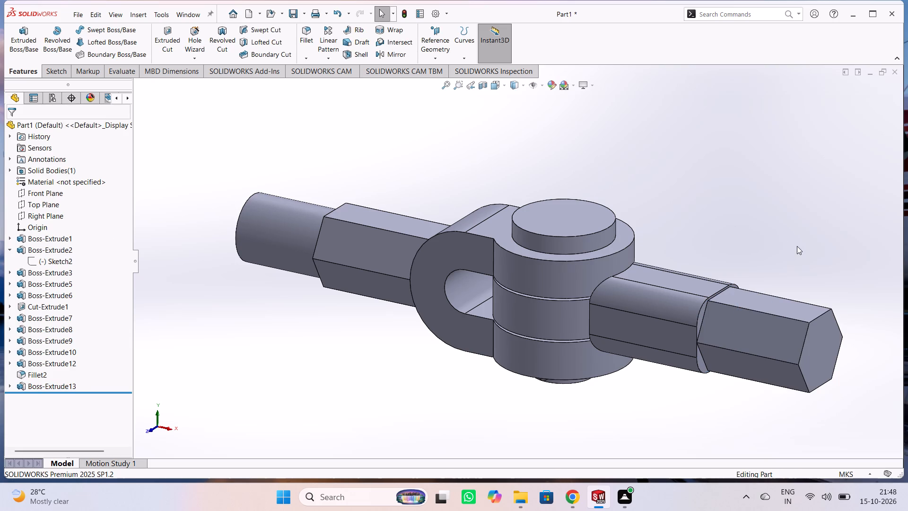
Sketch a circle of radius 15 m centred on the origin on the end face of the new hexagonal section.
{"action": "scroll", "coordinate": [798, 247], "scroll_direction": "up", "scroll_amount": 1}
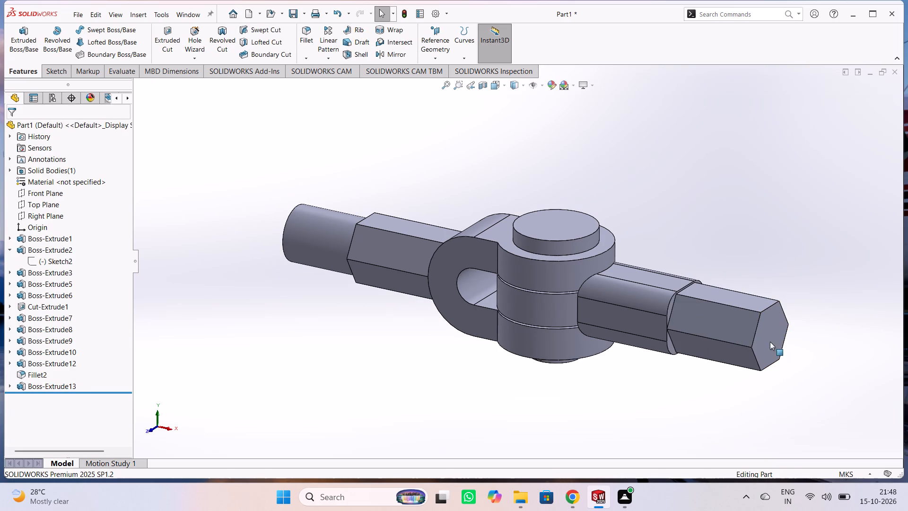
{"action": "left_click", "coordinate": [770, 342]}
{"action": "left_click", "coordinate": [810, 312]}
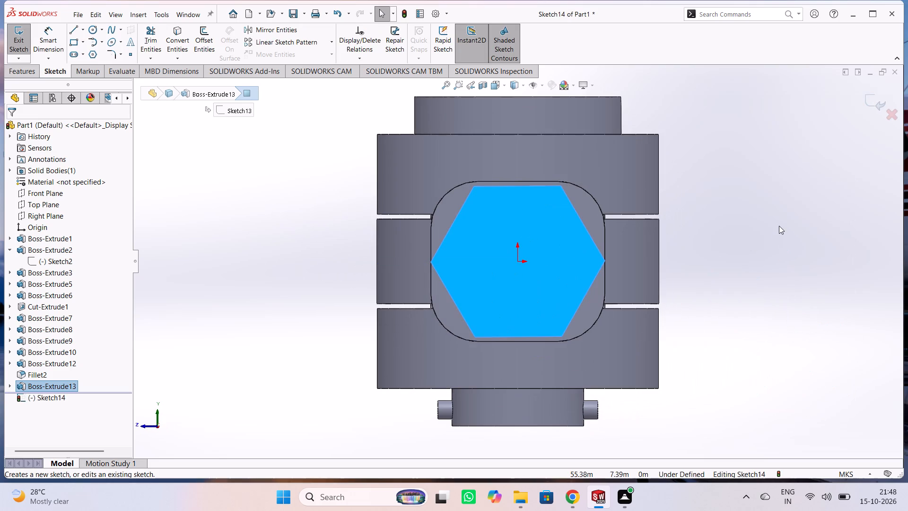
{"action": "left_click", "coordinate": [769, 149]}
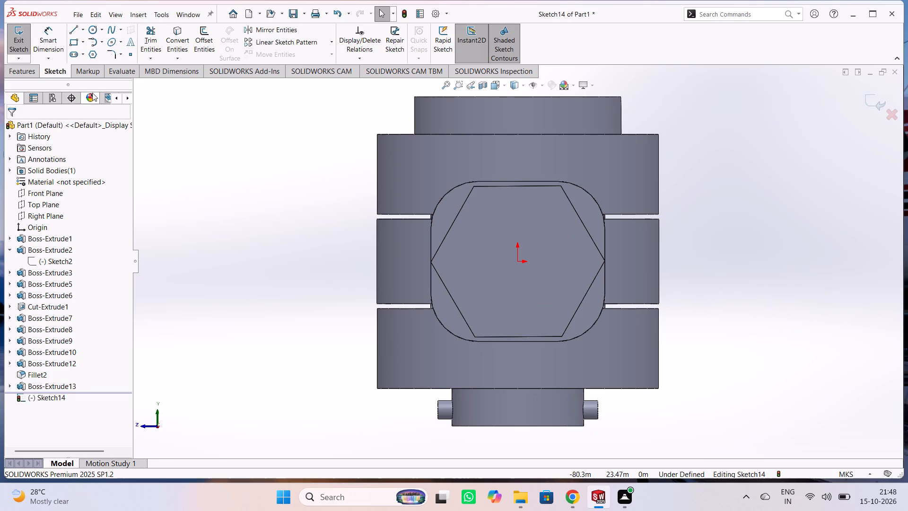
{"action": "left_click", "coordinate": [93, 29]}
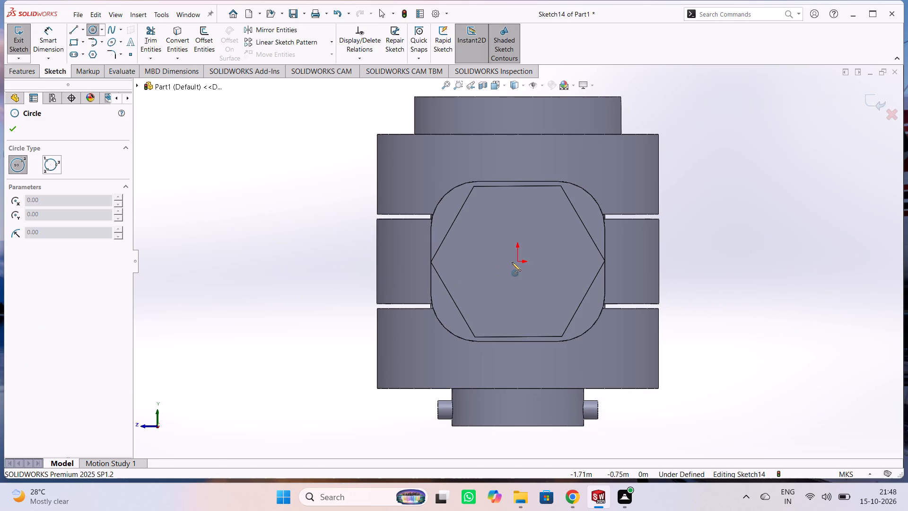
{"action": "left_click", "coordinate": [518, 262]}
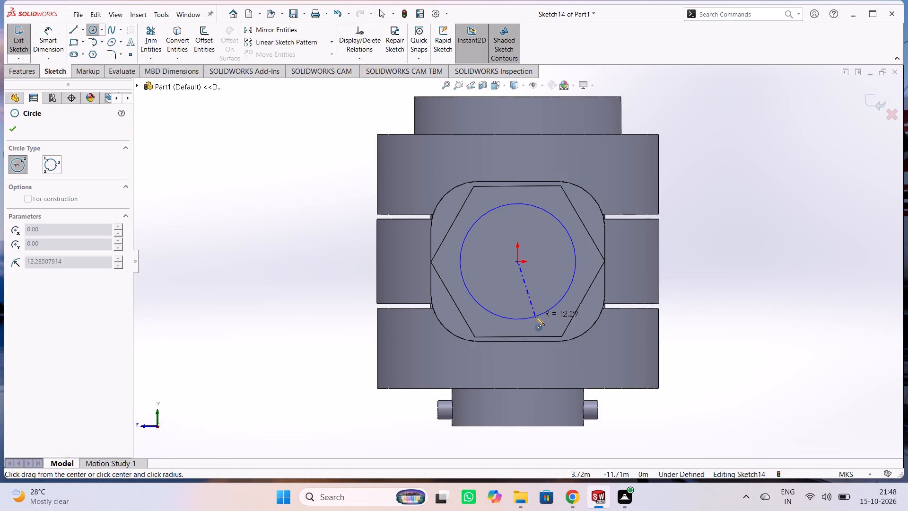
{"action": "left_click", "coordinate": [536, 318]}
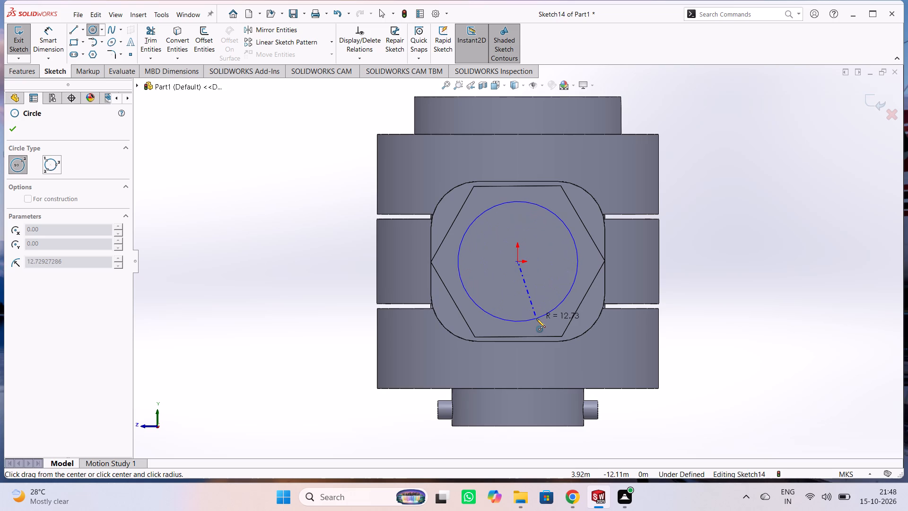
{"action": "type", "text": "15"}
{"action": "key", "text": "Return"}
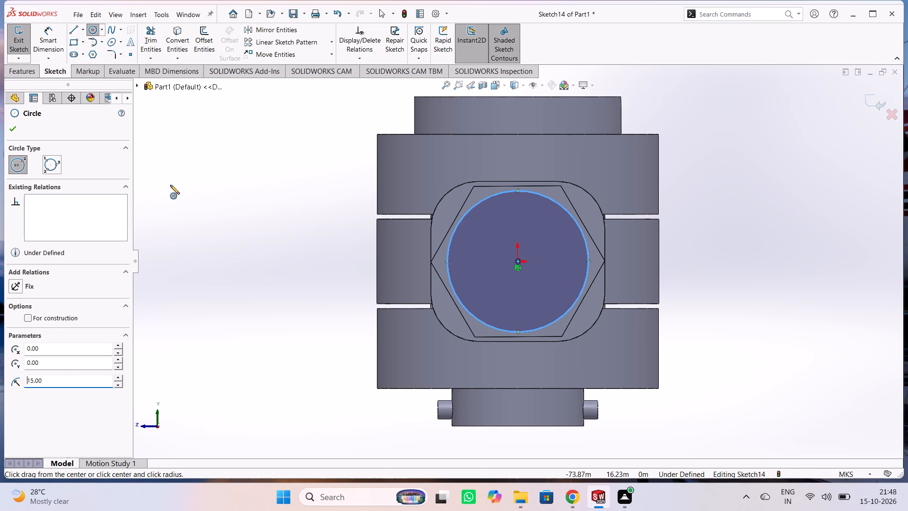
{"action": "left_click", "coordinate": [17, 127]}
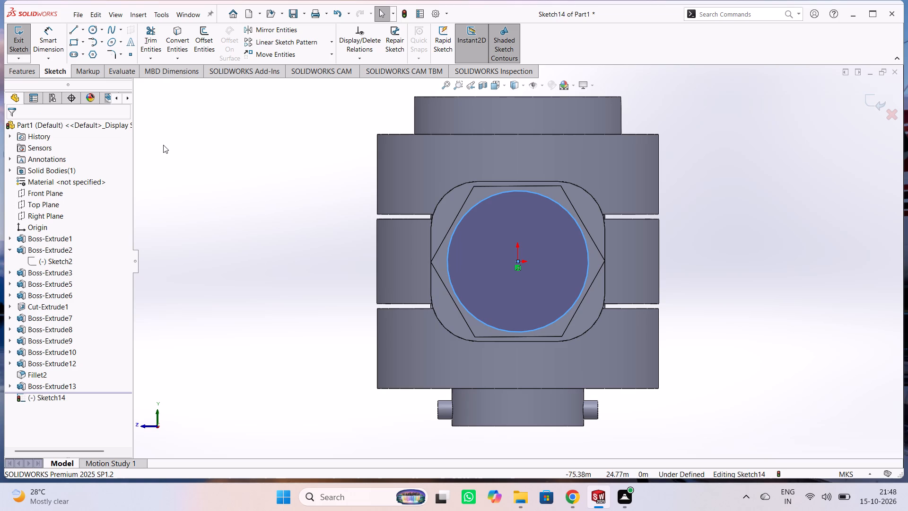
{"action": "left_click", "coordinate": [163, 145]}
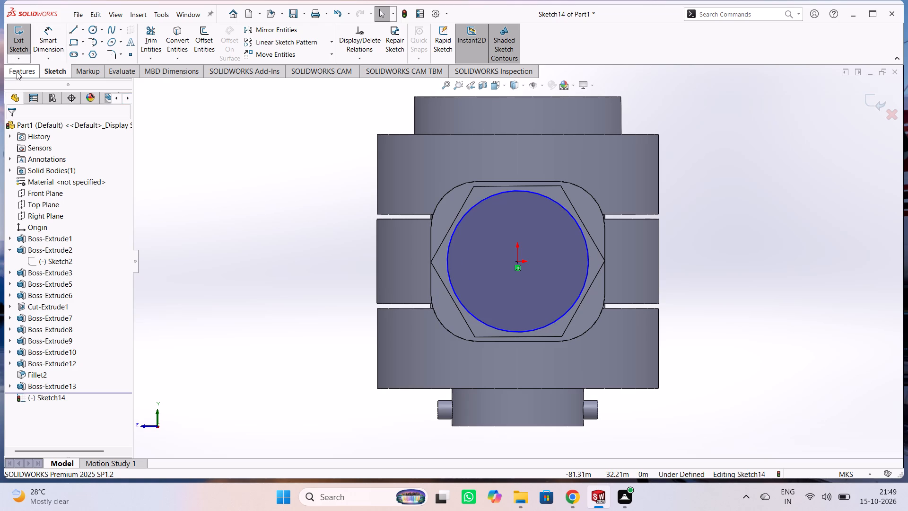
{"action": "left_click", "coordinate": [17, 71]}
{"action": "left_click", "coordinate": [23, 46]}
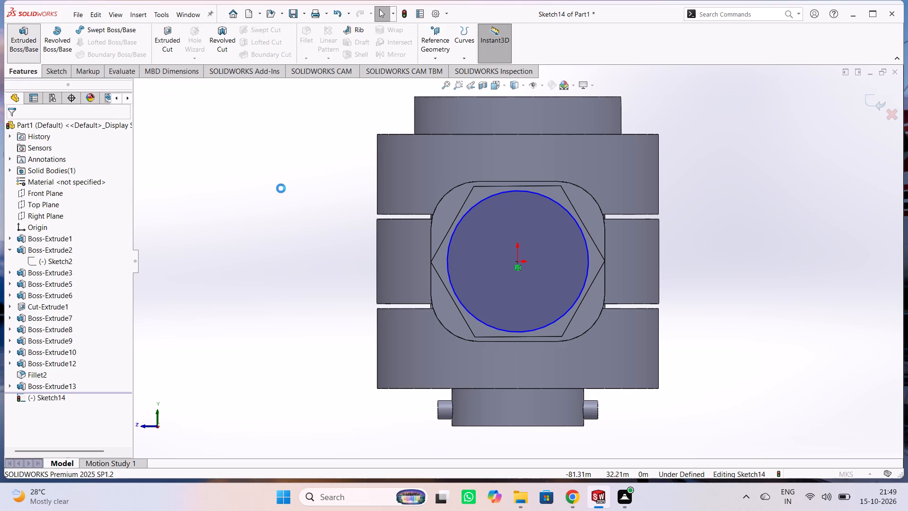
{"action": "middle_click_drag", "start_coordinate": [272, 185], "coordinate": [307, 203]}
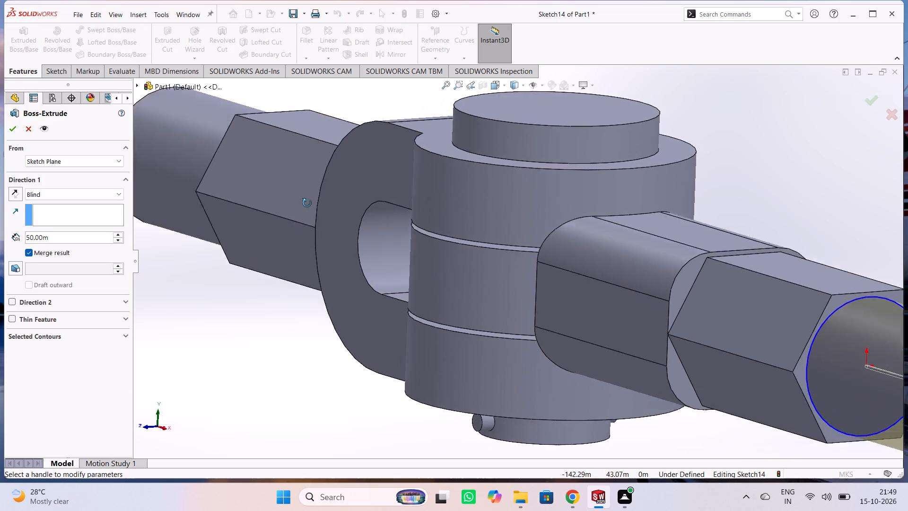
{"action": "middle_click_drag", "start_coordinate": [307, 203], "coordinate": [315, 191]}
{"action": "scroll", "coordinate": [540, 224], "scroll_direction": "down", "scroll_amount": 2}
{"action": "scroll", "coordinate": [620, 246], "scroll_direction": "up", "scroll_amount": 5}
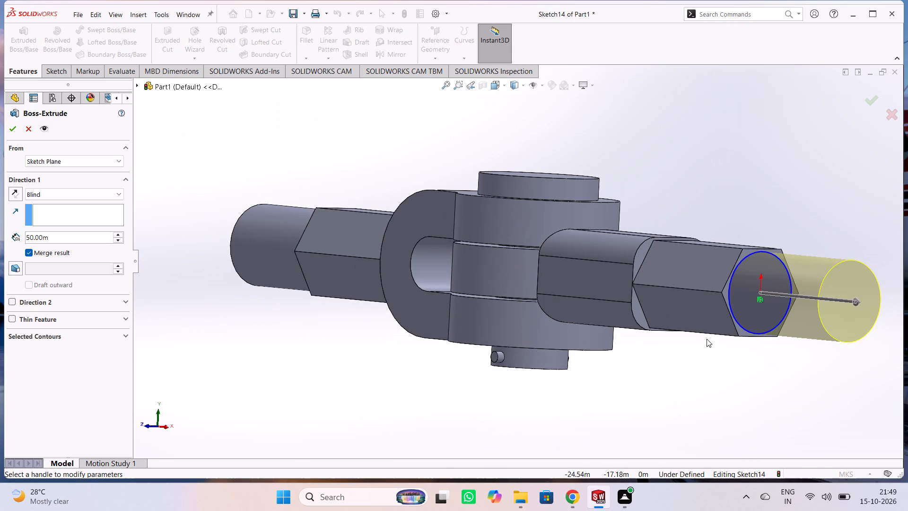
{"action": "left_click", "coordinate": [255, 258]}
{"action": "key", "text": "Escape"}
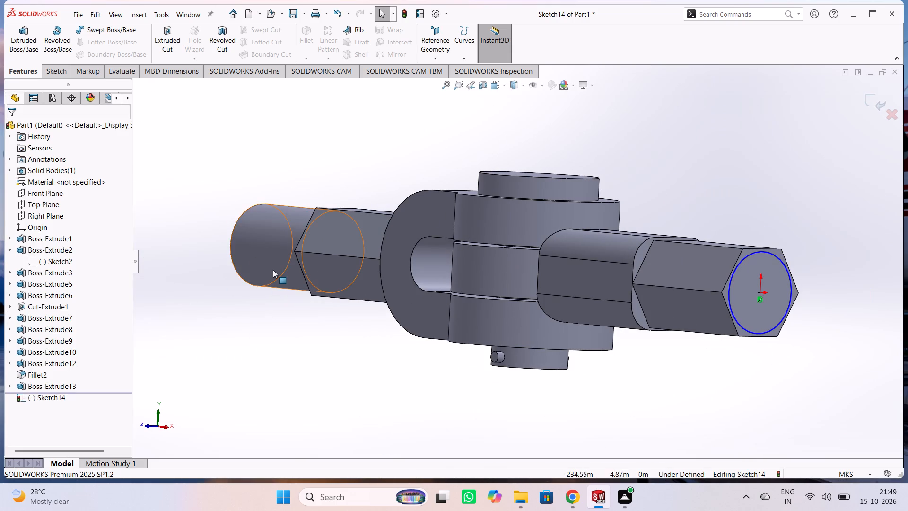
Display the dimensions of the cylindrical end section on the fork side to check its diameter and length.
{"action": "left_click", "coordinate": [273, 270]}
{"action": "middle_click_drag", "start_coordinate": [234, 327], "coordinate": [254, 347]}
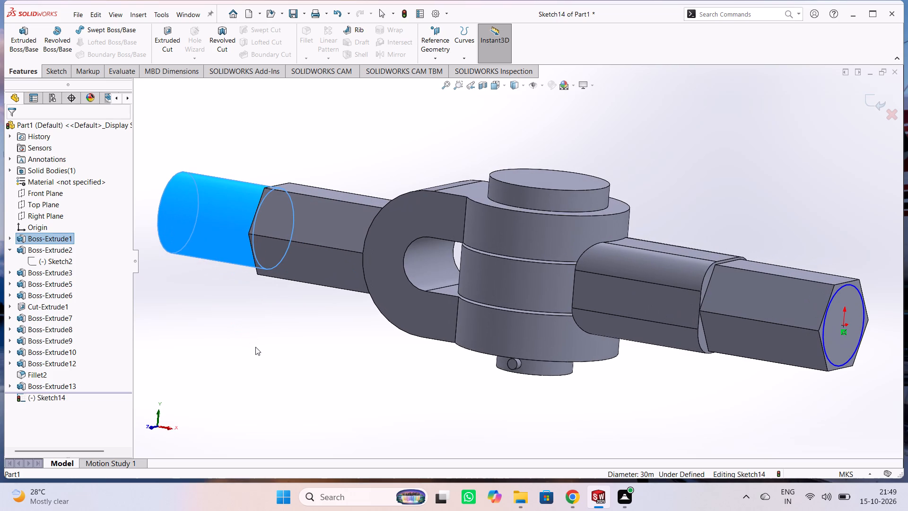
{"action": "left_click", "coordinate": [217, 311]}
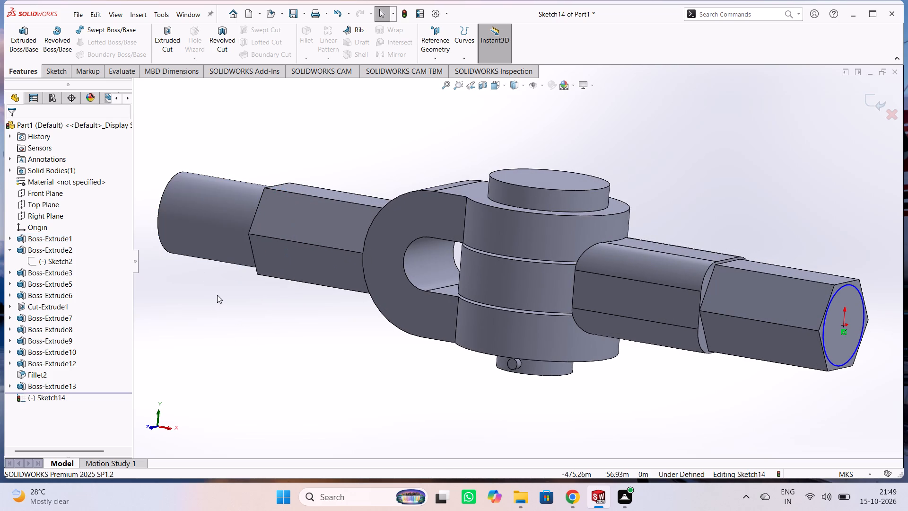
{"action": "left_click", "coordinate": [212, 242]}
{"action": "left_click", "coordinate": [212, 242]}
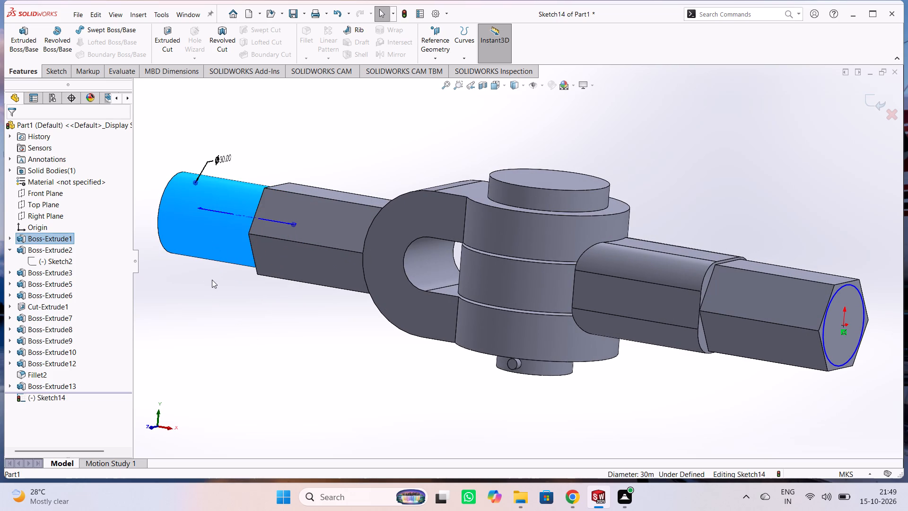
{"action": "middle_click_drag", "start_coordinate": [208, 282], "coordinate": [248, 307]}
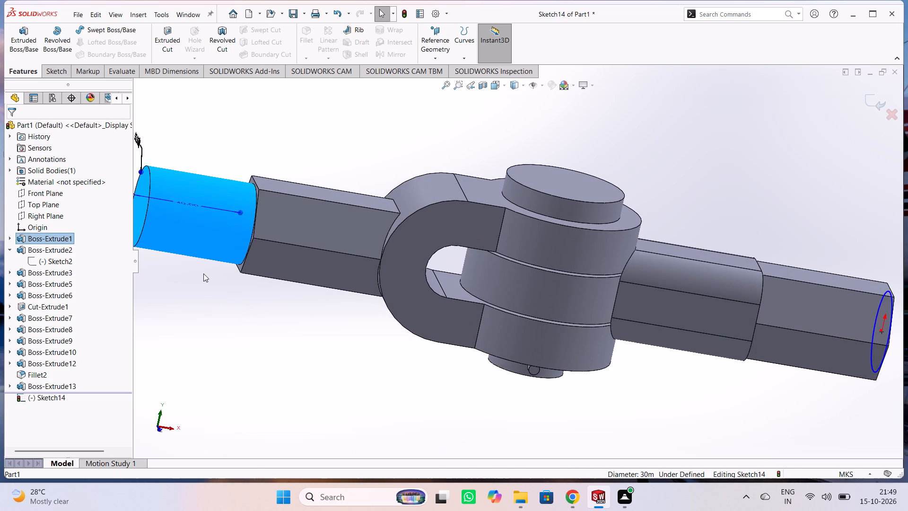
{"action": "middle_click", "coordinate": [203, 275]}
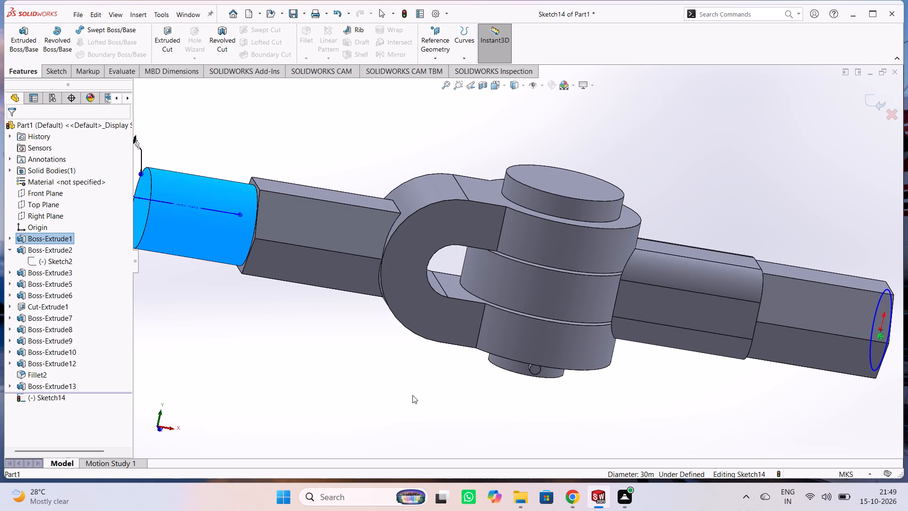
{"action": "key", "text": "Escape"}
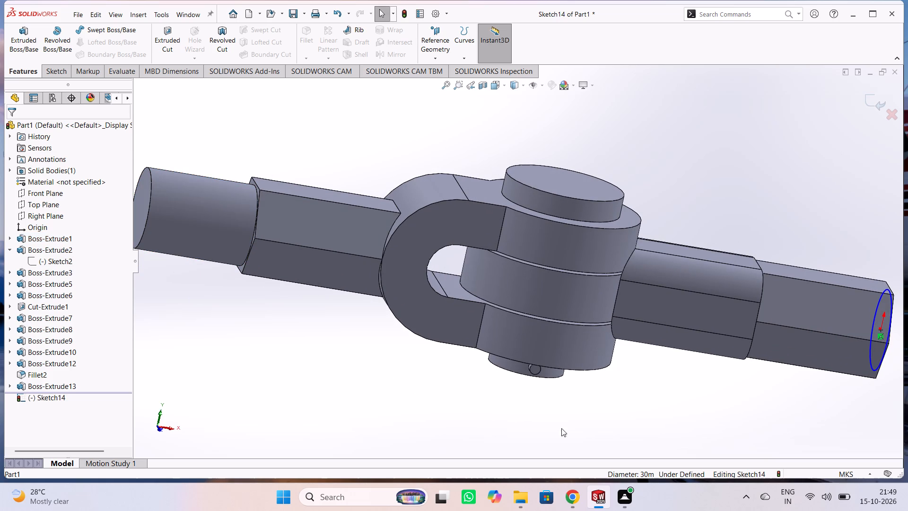
Extrude the circle sketch outward from the hexagonal section's end face as a blind boss 40 m deep, merged with the body.
{"action": "left_click", "coordinate": [16, 53]}
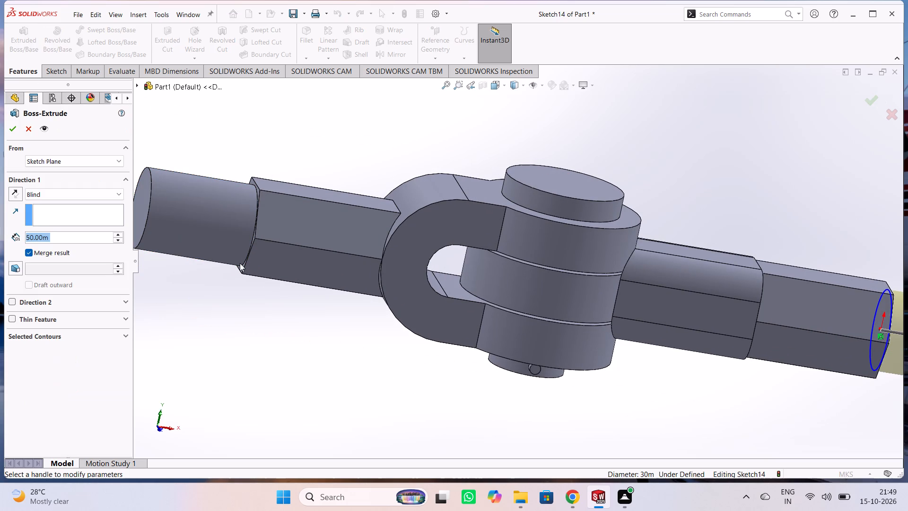
{"action": "scroll", "coordinate": [703, 381], "scroll_direction": "down", "scroll_amount": 2}
{"action": "scroll", "coordinate": [697, 376], "scroll_direction": "up", "scroll_amount": 3}
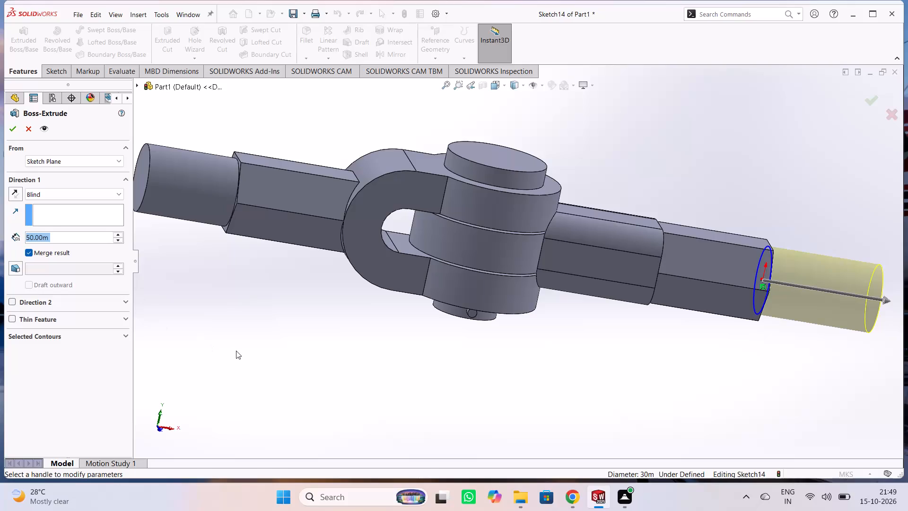
{"action": "type", "text": "40"}
{"action": "key", "text": "Return"}
{"action": "left_click", "coordinate": [269, 342]}
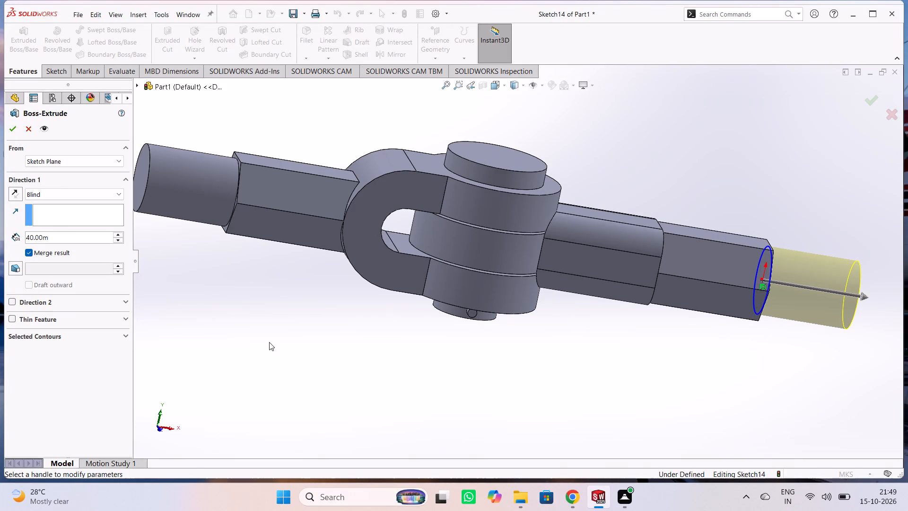
{"action": "left_click", "coordinate": [646, 378]}
{"action": "left_click", "coordinate": [13, 132]}
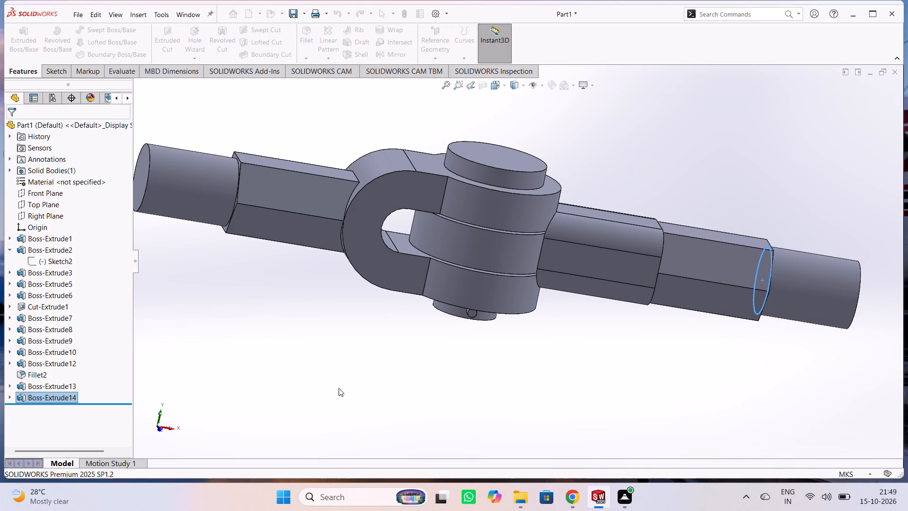
{"action": "left_click", "coordinate": [340, 379]}
Examine the whole joint from several sides and distances, including the fork, the pin and both end sections.
{"action": "scroll", "coordinate": [541, 368], "scroll_direction": "down", "scroll_amount": 1}
{"action": "scroll", "coordinate": [541, 364], "scroll_direction": "up", "scroll_amount": 4}
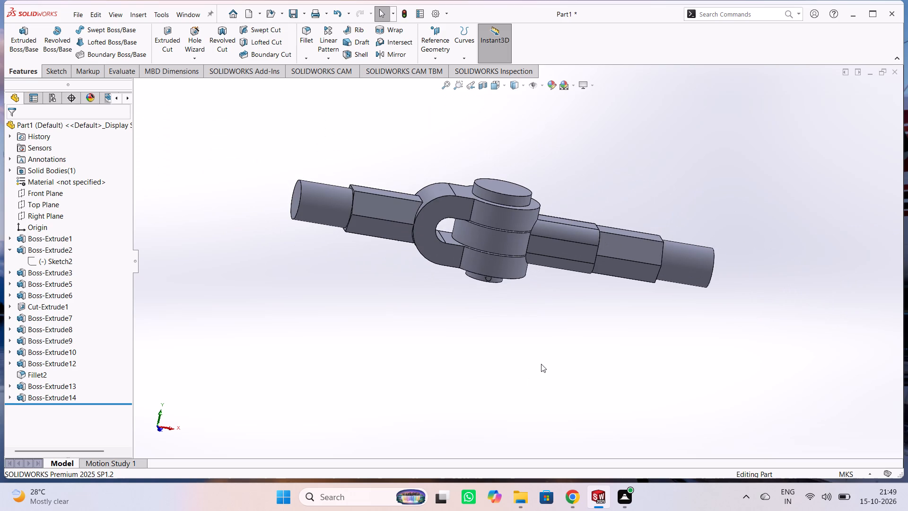
{"action": "scroll", "coordinate": [628, 338], "scroll_direction": "up", "scroll_amount": 1}
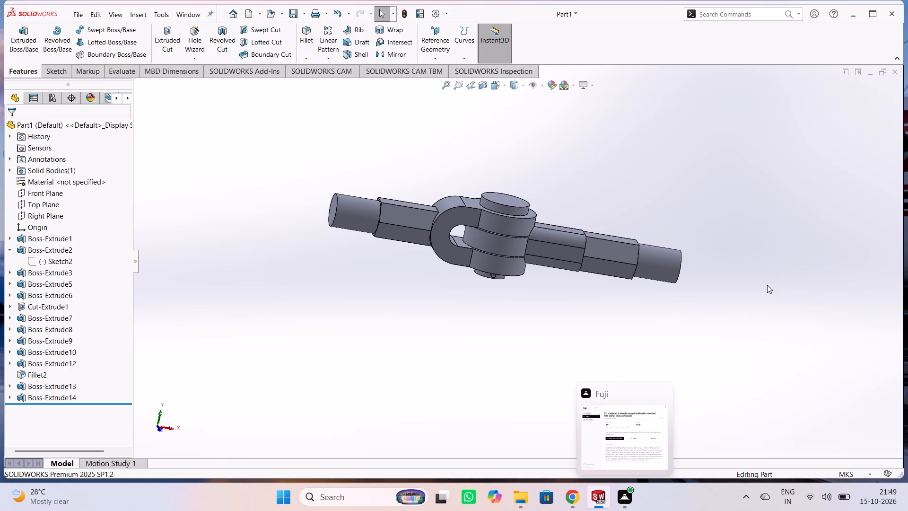
{"action": "left_click", "coordinate": [767, 285]}
{"action": "middle_click_drag", "start_coordinate": [626, 305], "coordinate": [422, 329]}
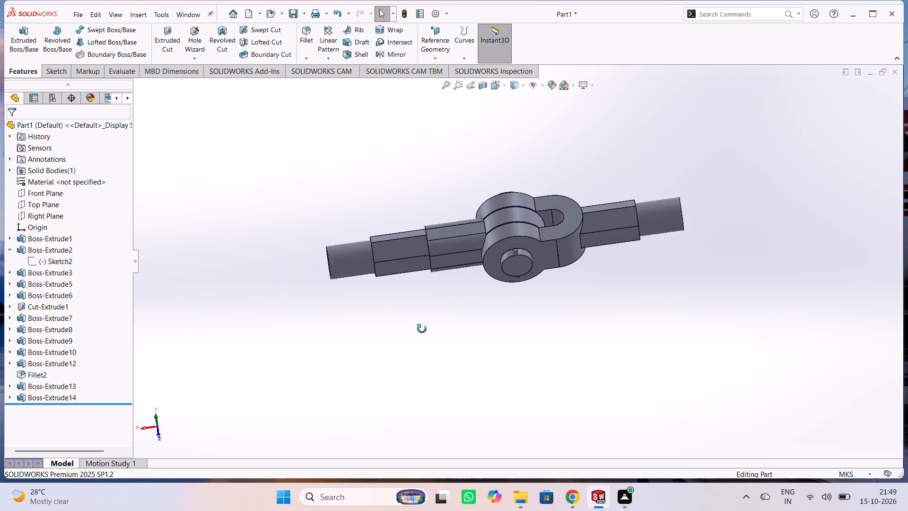
{"action": "middle_click_drag", "start_coordinate": [422, 329], "coordinate": [601, 373]}
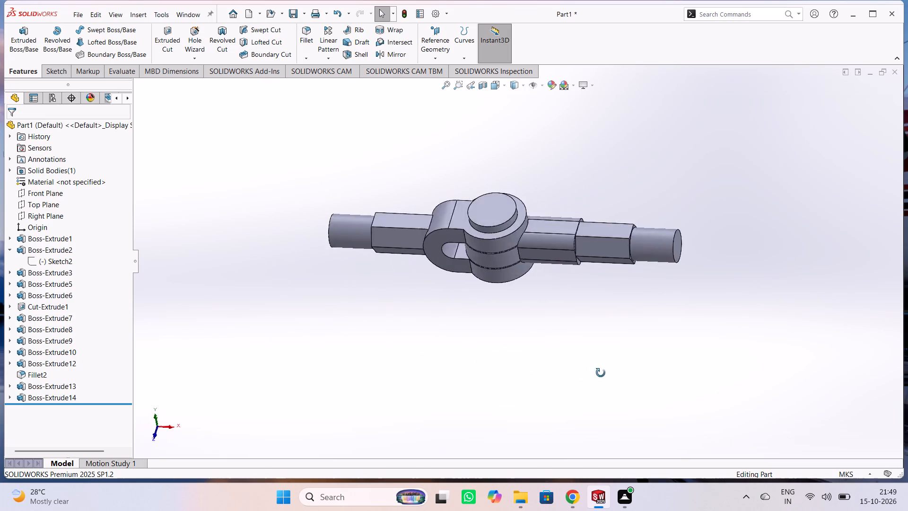
{"action": "middle_click_drag", "start_coordinate": [601, 373], "coordinate": [575, 300]}
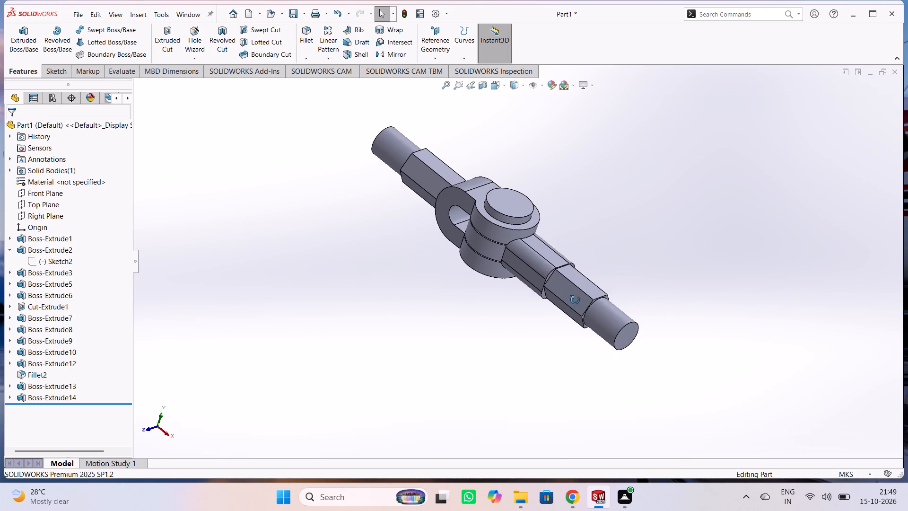
{"action": "middle_click_drag", "start_coordinate": [575, 300], "coordinate": [637, 334]}
{"action": "middle_click_drag", "start_coordinate": [641, 337], "coordinate": [758, 359]}
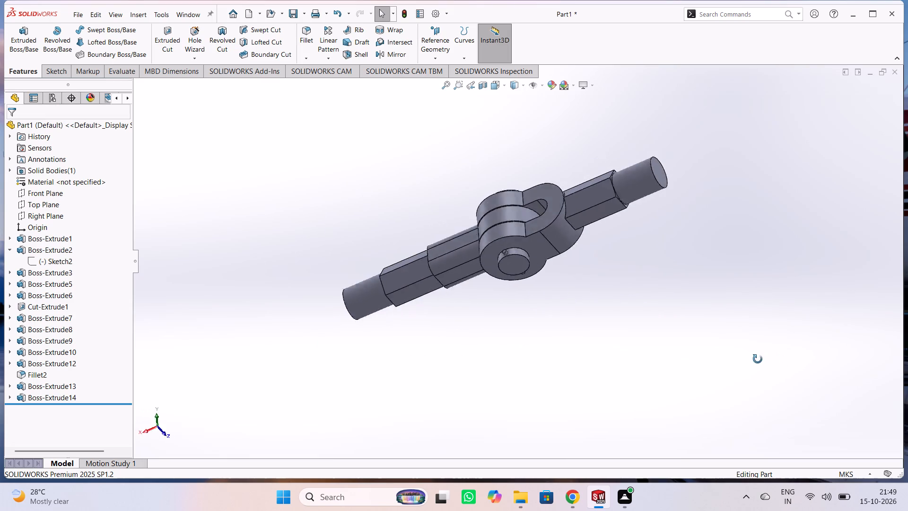
{"action": "middle_click_drag", "start_coordinate": [758, 359], "coordinate": [600, 333]}
{"action": "middle_click", "coordinate": [600, 333]}
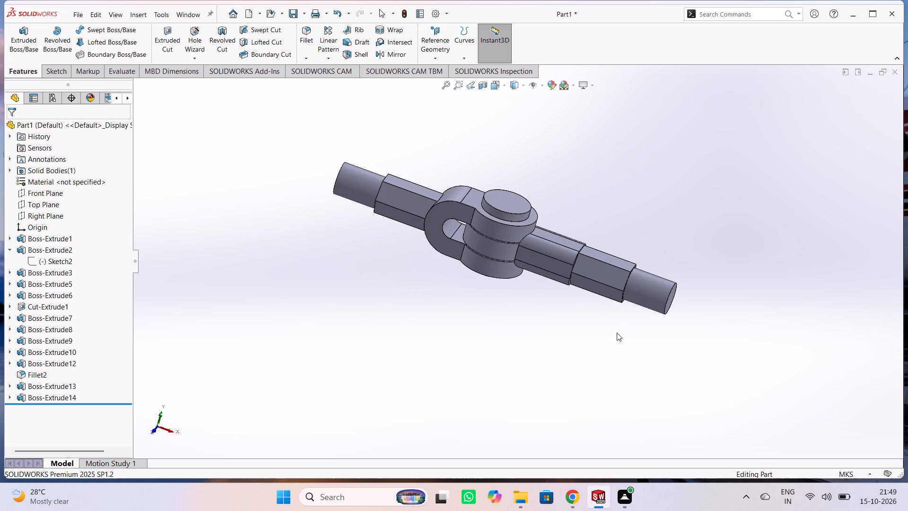
{"action": "scroll", "coordinate": [571, 320], "scroll_direction": "down", "scroll_amount": 1}
{"action": "scroll", "coordinate": [571, 320], "scroll_direction": "up", "scroll_amount": 3}
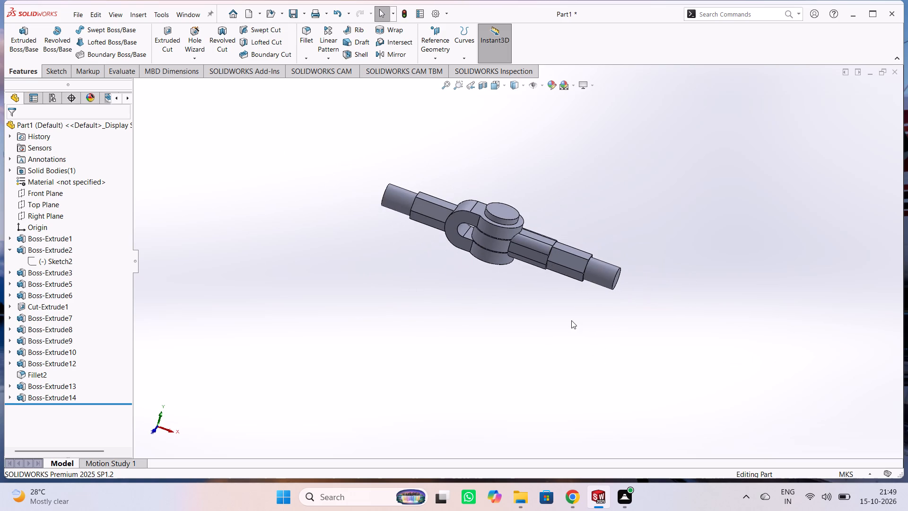
{"action": "scroll", "coordinate": [579, 324], "scroll_direction": "up", "scroll_amount": 1}
{"action": "middle_click_drag", "start_coordinate": [582, 324], "coordinate": [586, 332]}
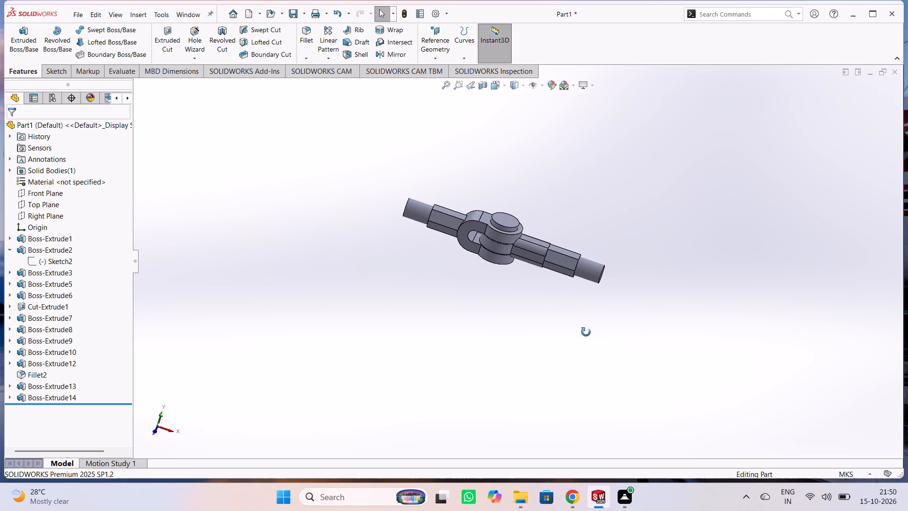
{"action": "middle_click_drag", "start_coordinate": [586, 332], "coordinate": [587, 340]}
{"action": "scroll", "coordinate": [472, 181], "scroll_direction": "down", "scroll_amount": 1}
{"action": "scroll", "coordinate": [425, 200], "scroll_direction": "up", "scroll_amount": 1}
{"action": "scroll", "coordinate": [425, 204], "scroll_direction": "down", "scroll_amount": 3}
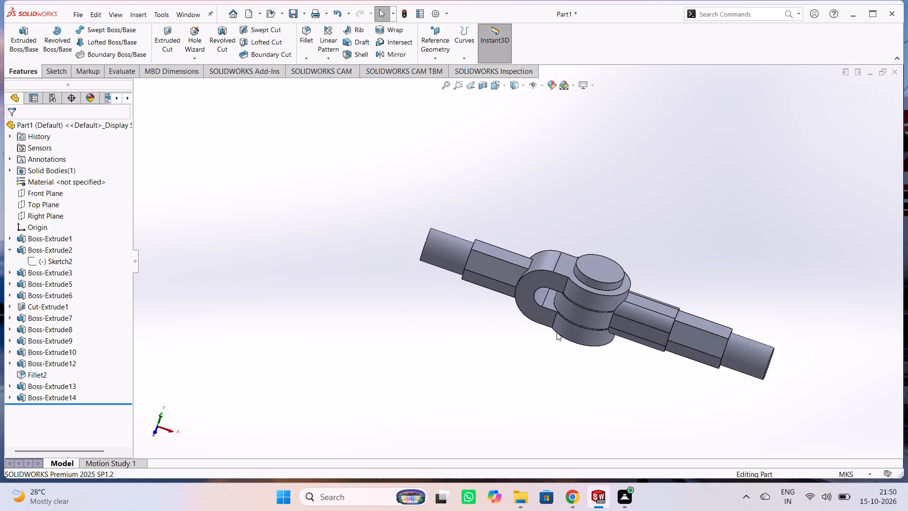
{"action": "scroll", "coordinate": [604, 292], "scroll_direction": "down", "scroll_amount": 3}
{"action": "scroll", "coordinate": [639, 399], "scroll_direction": "down", "scroll_amount": 1}
{"action": "scroll", "coordinate": [639, 399], "scroll_direction": "up", "scroll_amount": 2}
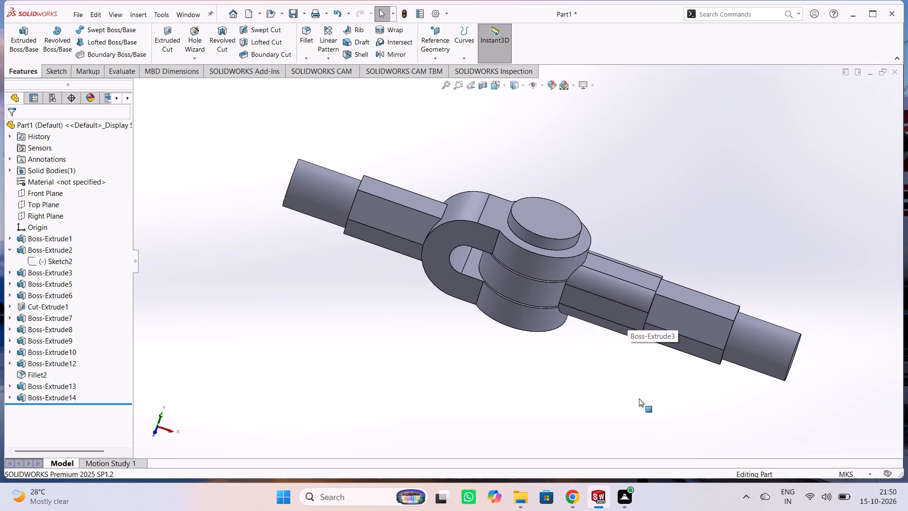
{"action": "scroll", "coordinate": [624, 382], "scroll_direction": "down", "scroll_amount": 1}
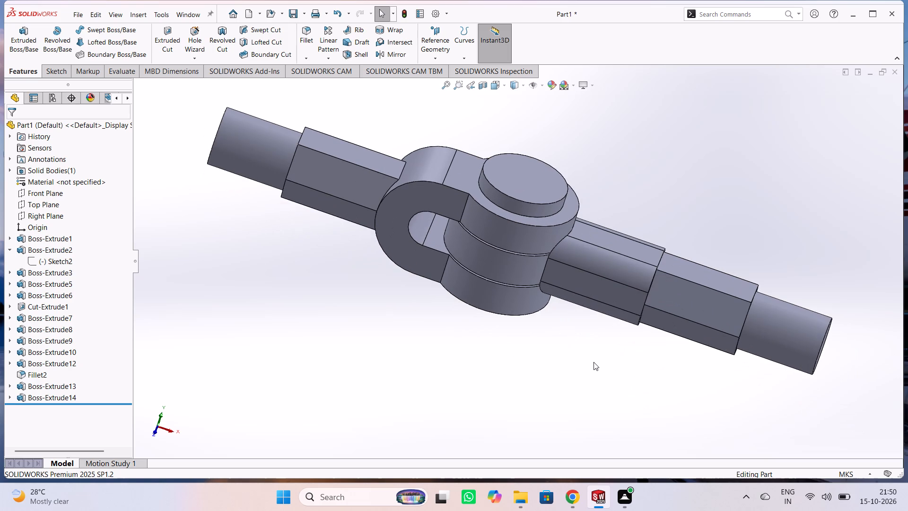
{"action": "middle_click_drag", "start_coordinate": [571, 354], "coordinate": [595, 320]}
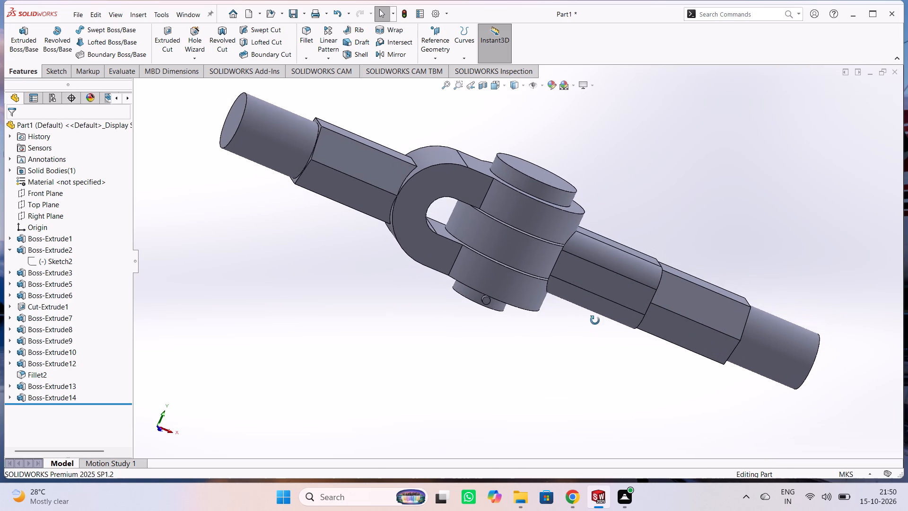
{"action": "middle_click_drag", "start_coordinate": [595, 320], "coordinate": [601, 322]}
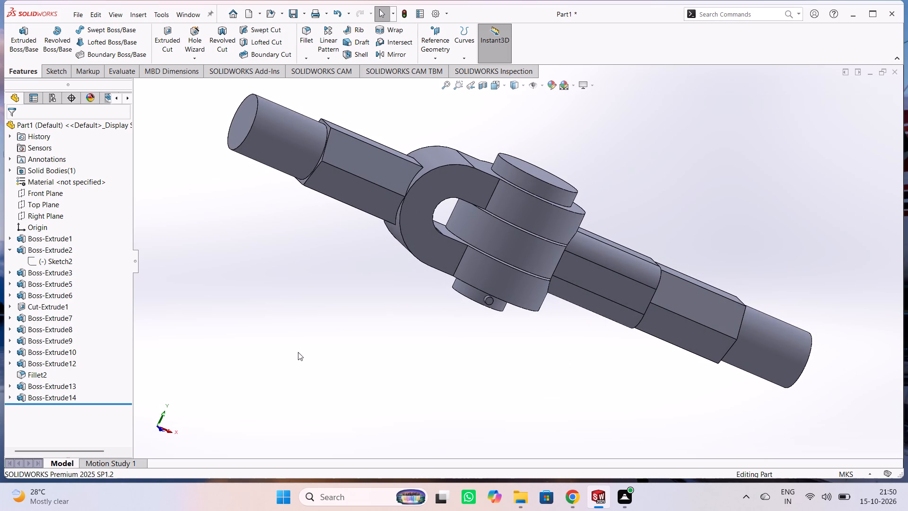
{"action": "scroll", "coordinate": [307, 340], "scroll_direction": "down", "scroll_amount": 1}
{"action": "scroll", "coordinate": [307, 340], "scroll_direction": "up", "scroll_amount": 2}
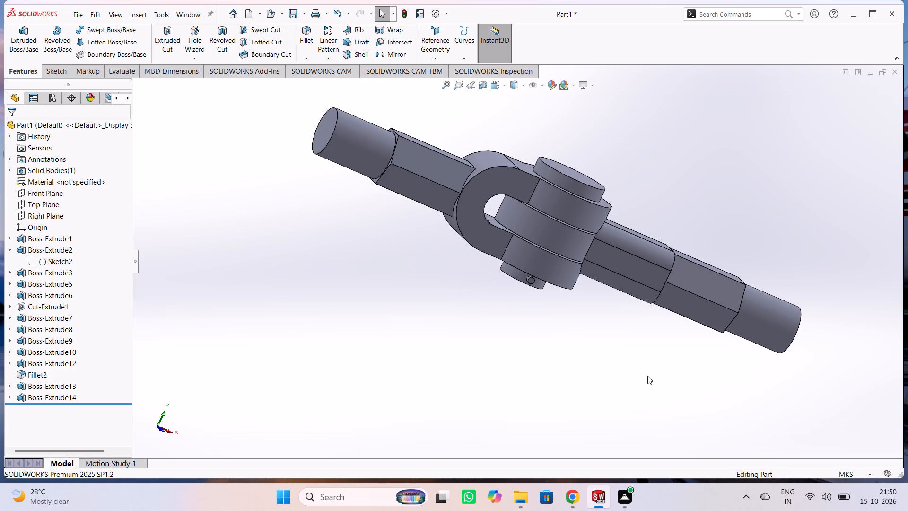
{"action": "middle_click_drag", "start_coordinate": [649, 376], "coordinate": [648, 367]}
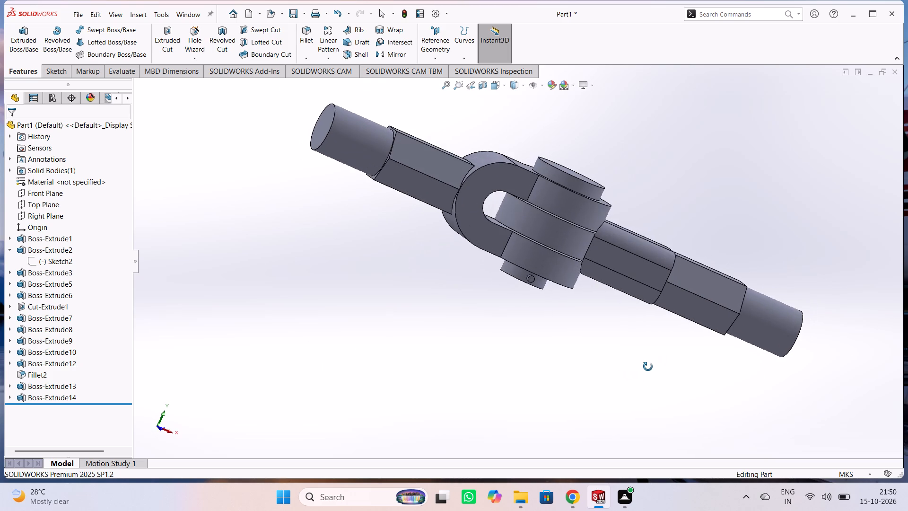
{"action": "middle_click_drag", "start_coordinate": [648, 367], "coordinate": [601, 365]}
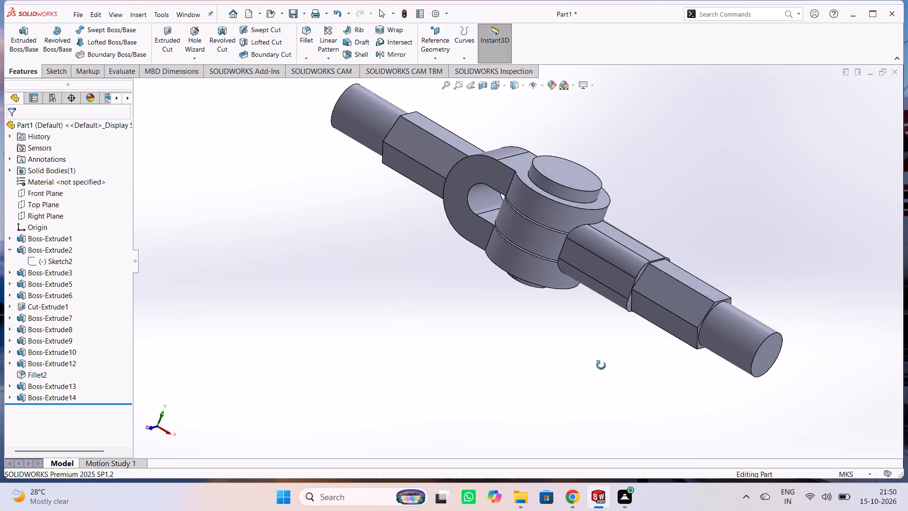
{"action": "middle_click_drag", "start_coordinate": [601, 365], "coordinate": [661, 359]}
{"action": "middle_click_drag", "start_coordinate": [398, 216], "coordinate": [351, 219]}
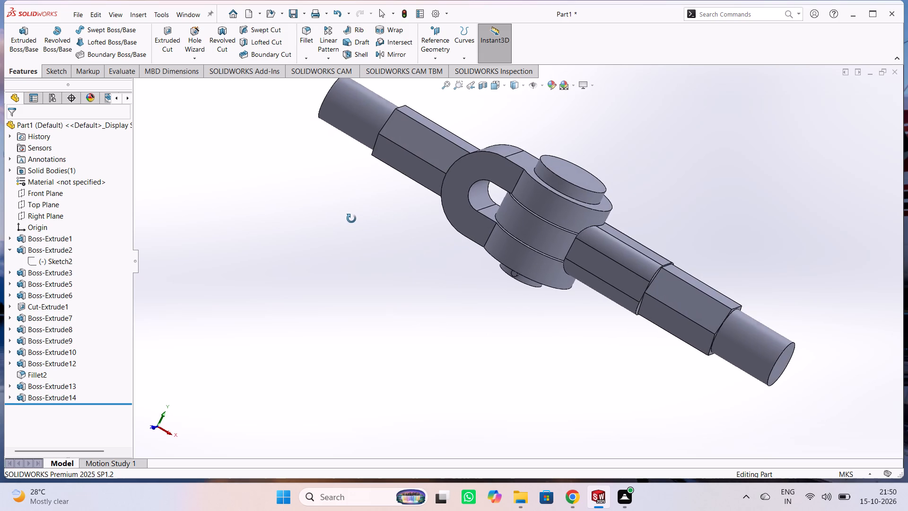
{"action": "middle_click_drag", "start_coordinate": [351, 219], "coordinate": [351, 219]}
{"action": "scroll", "coordinate": [349, 199], "scroll_direction": "down", "scroll_amount": 1}
{"action": "scroll", "coordinate": [349, 199], "scroll_direction": "up", "scroll_amount": 2}
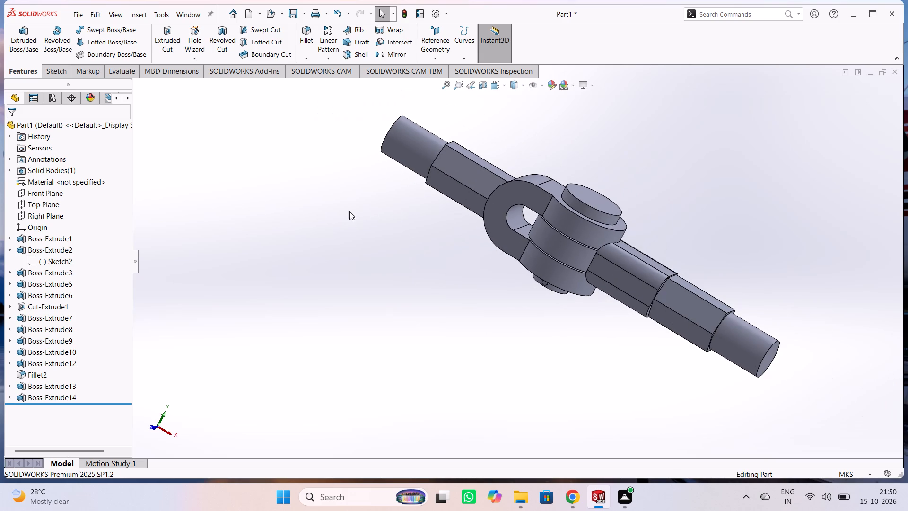
Examine the finished joint from several angles, including the front, left, top and other standard views.
{"action": "middle_click_drag", "start_coordinate": [448, 288], "coordinate": [470, 293]}
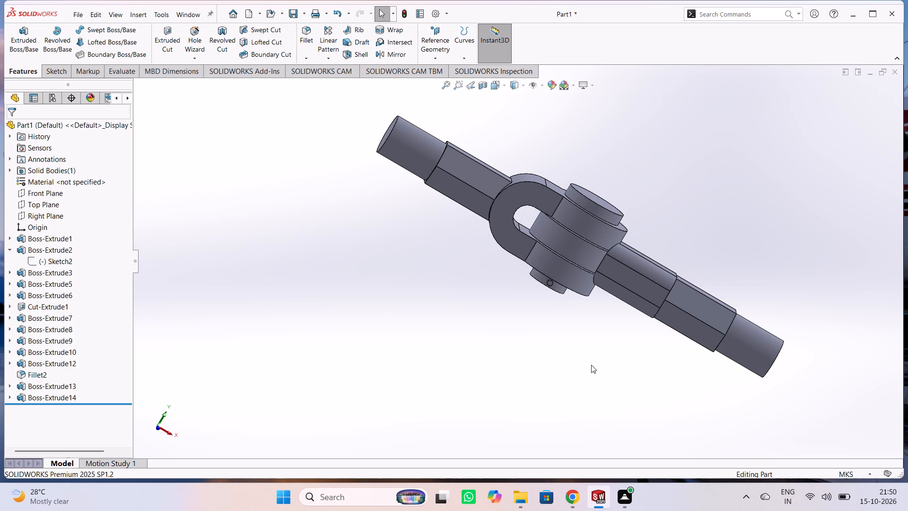
{"action": "scroll", "coordinate": [539, 353], "scroll_direction": "up", "scroll_amount": 1}
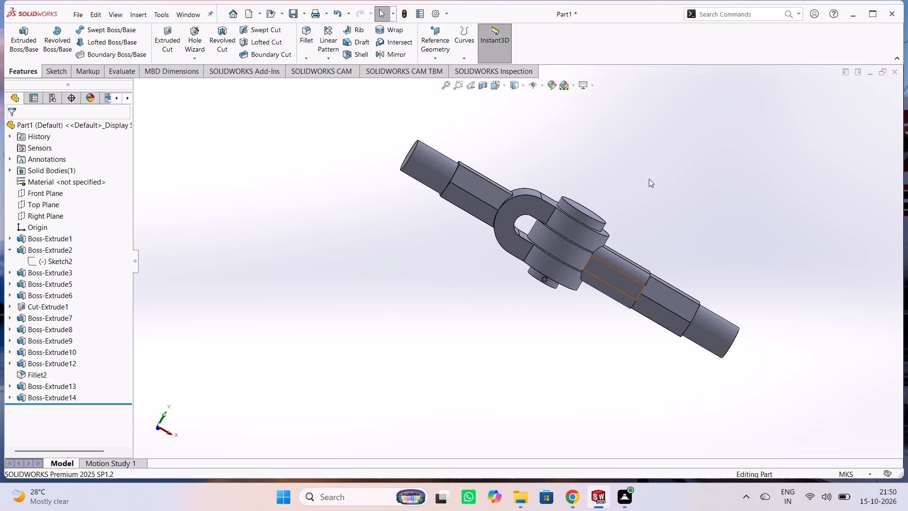
{"action": "middle_click_drag", "start_coordinate": [311, 235], "coordinate": [315, 244]}
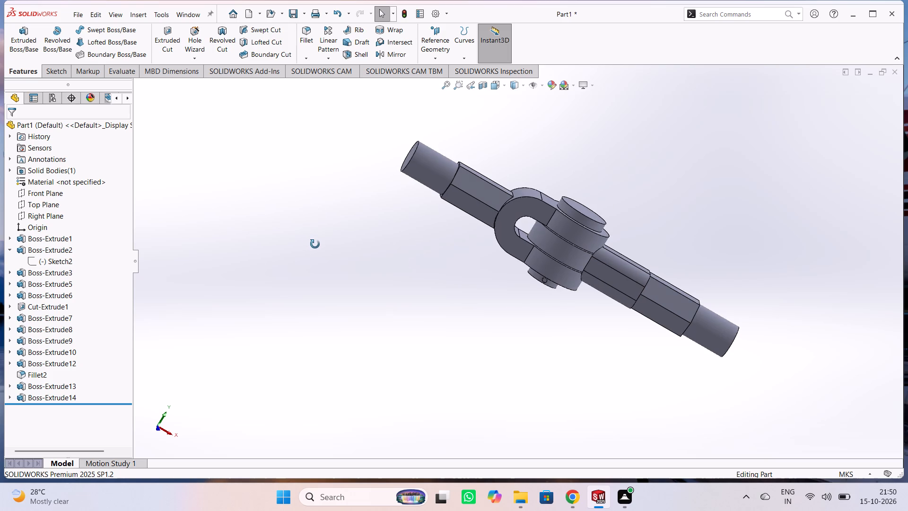
{"action": "middle_click_drag", "start_coordinate": [315, 244], "coordinate": [317, 239]}
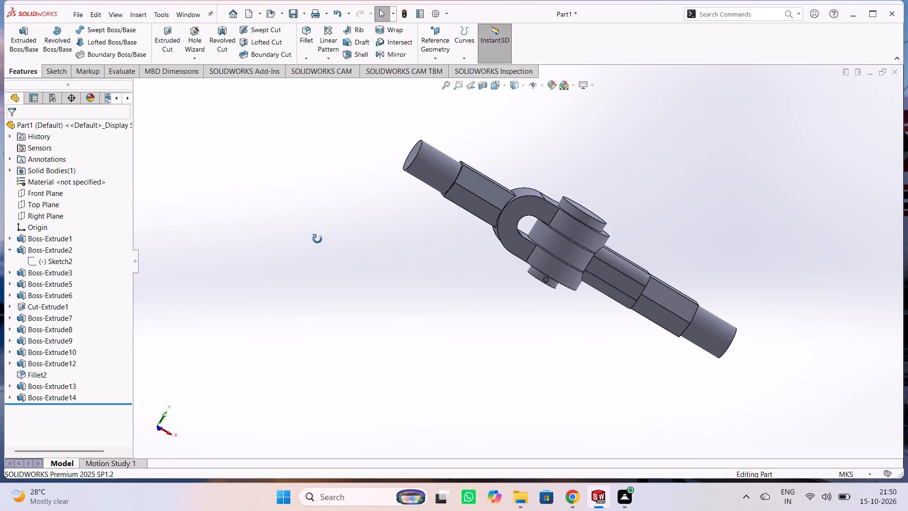
{"action": "middle_click_drag", "start_coordinate": [317, 239], "coordinate": [317, 239]}
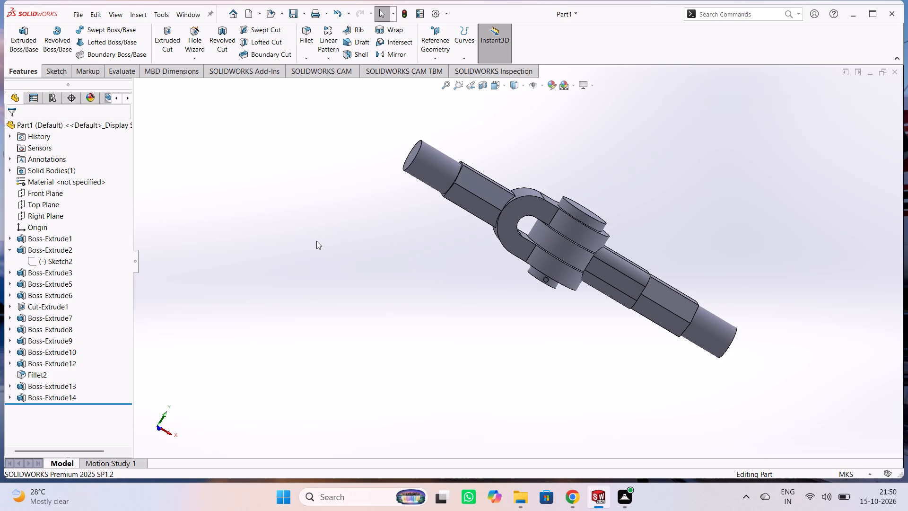
{"action": "key", "text": "ctrl+1"}
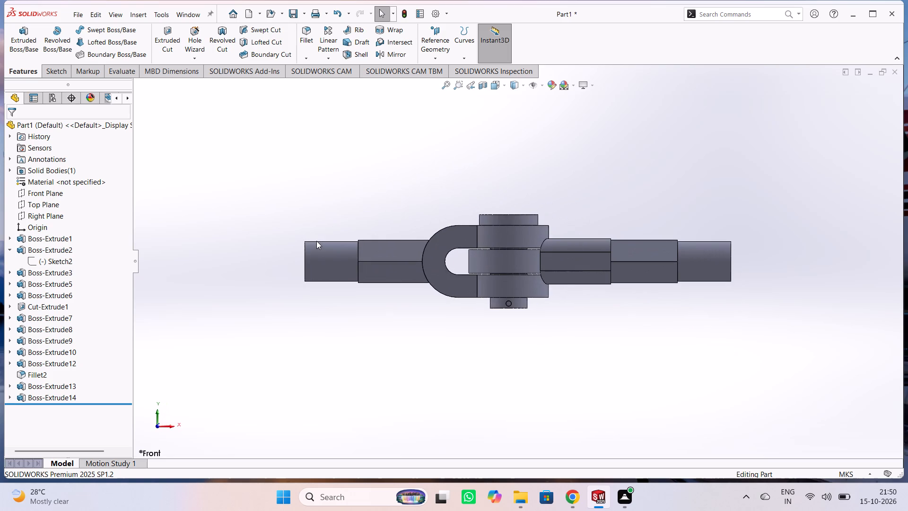
{"action": "key", "text": "ctrl+2"}
{"action": "key", "text": "ctrl+3"}
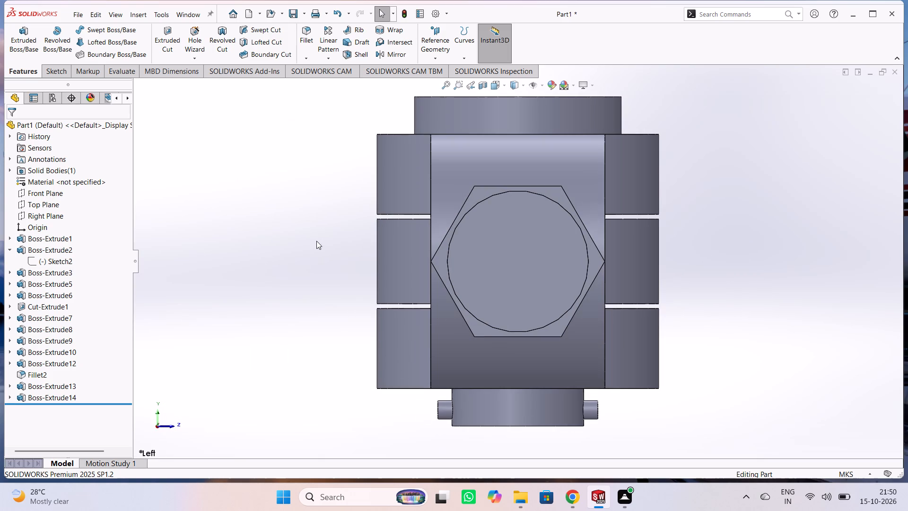
{"action": "key", "text": "ctrl+4"}
{"action": "key", "text": "ctrl+5"}
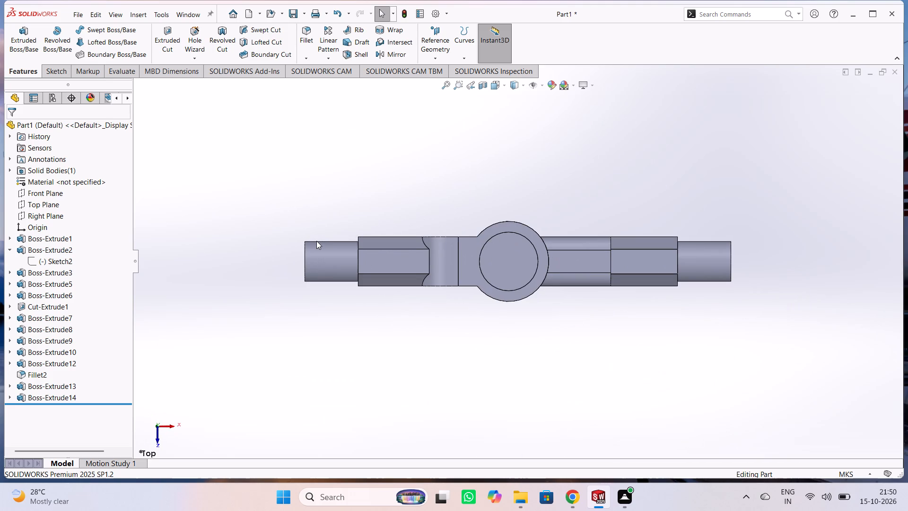
{"action": "key", "text": "ctrl+6"}
{"action": "key", "text": "ctrl+7"}
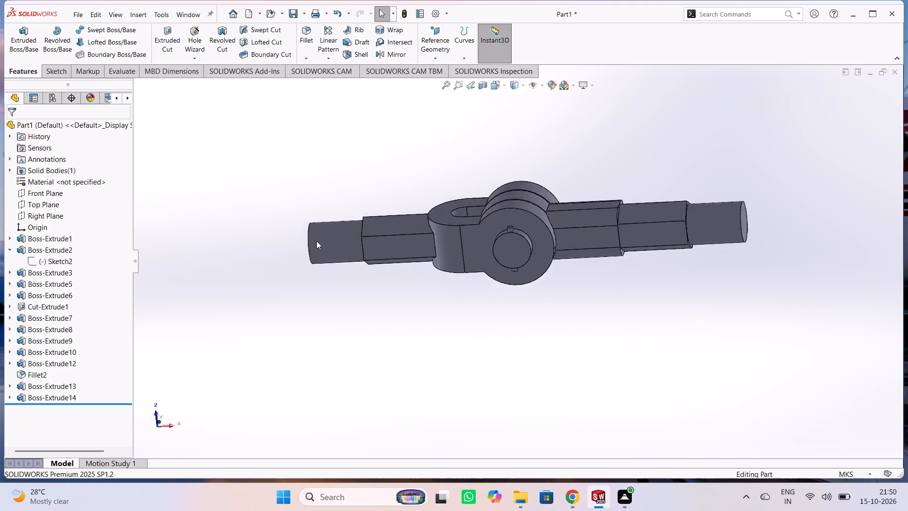
Capture a rectangular screenshot of the whole modelling window with the joint in a tilted view showing the fork-side end face.
{"action": "middle_click_drag", "start_coordinate": [316, 241], "coordinate": [402, 190]}
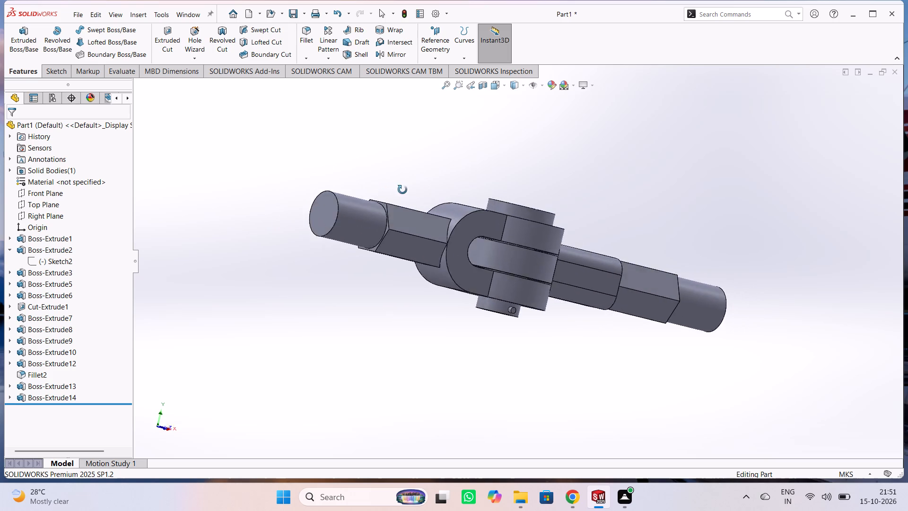
{"action": "middle_click_drag", "start_coordinate": [402, 190], "coordinate": [428, 196]}
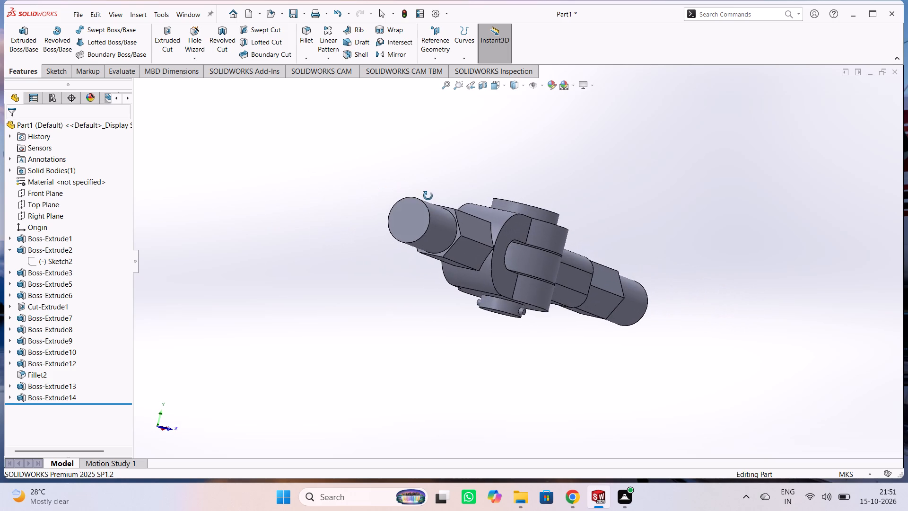
{"action": "middle_click_drag", "start_coordinate": [428, 196], "coordinate": [413, 190]}
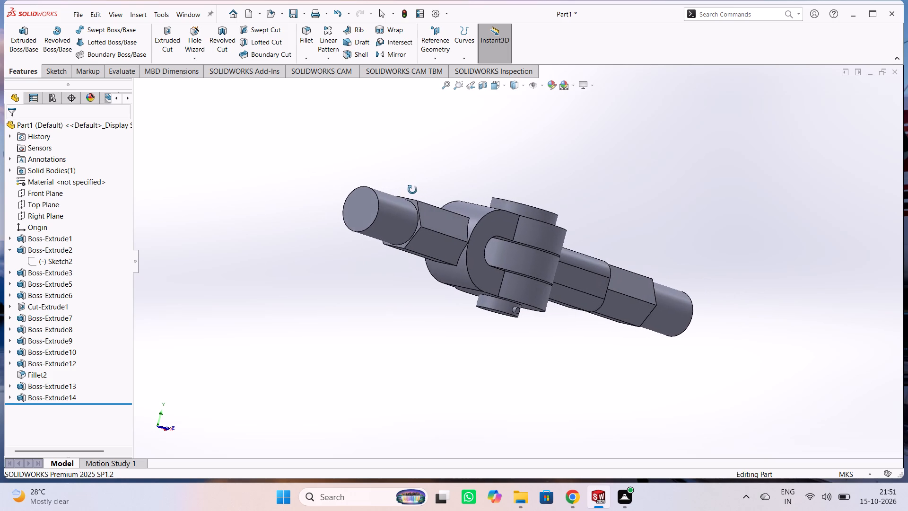
{"action": "middle_click_drag", "start_coordinate": [651, 176], "coordinate": [652, 178]}
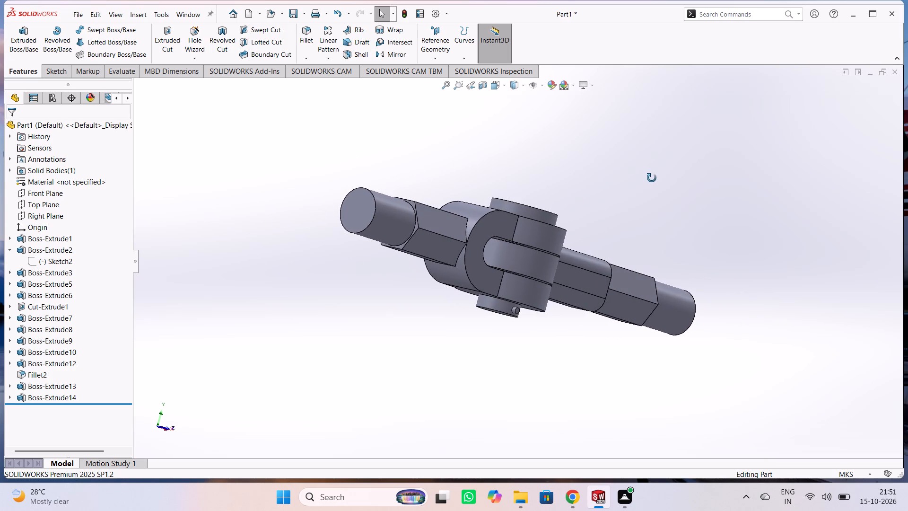
{"action": "middle_click_drag", "start_coordinate": [652, 178], "coordinate": [643, 183]}
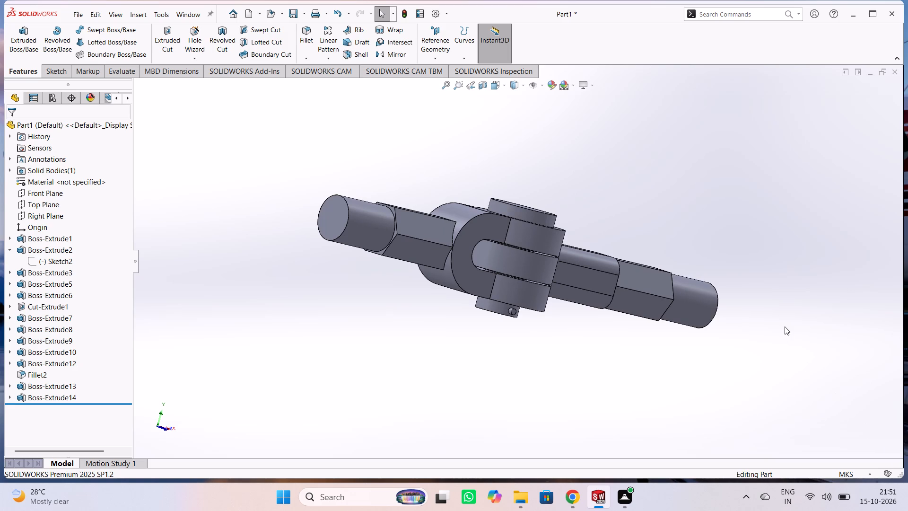
{"action": "key", "text": "Print"}
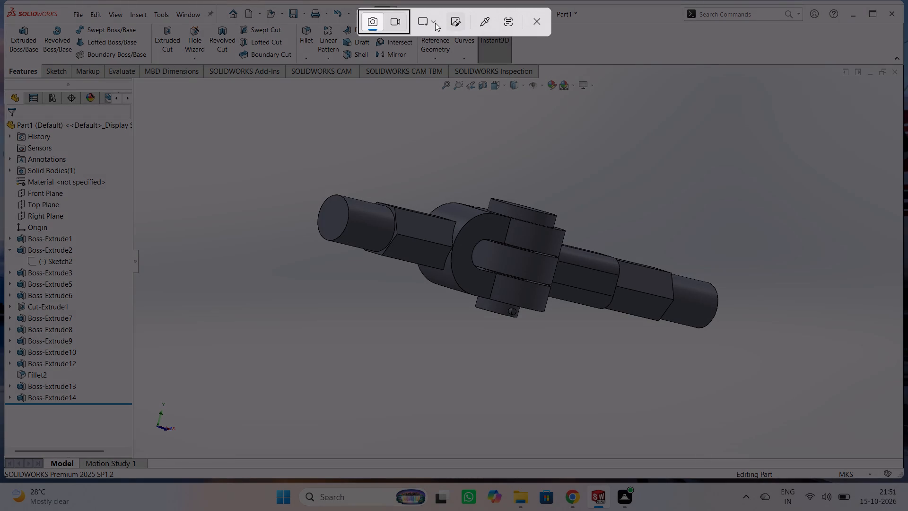
{"action": "left_click", "coordinate": [433, 21]}
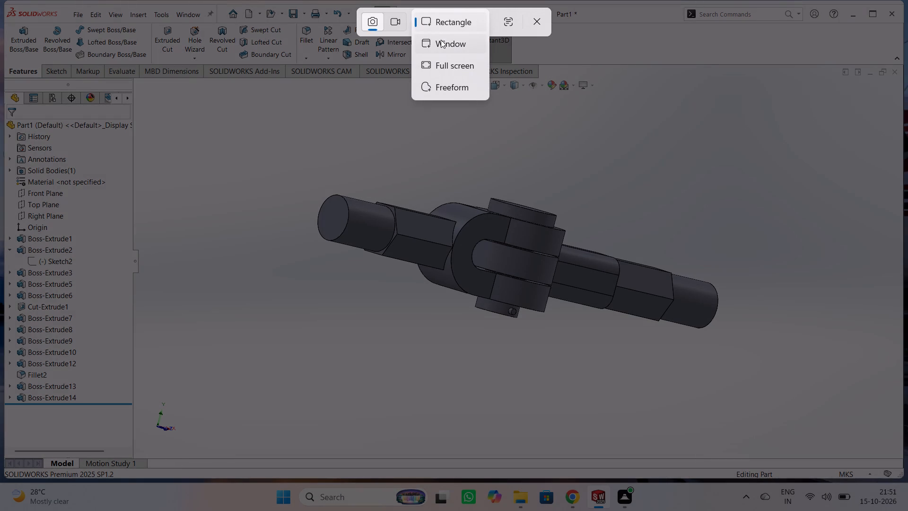
{"action": "left_click", "coordinate": [451, 21]}
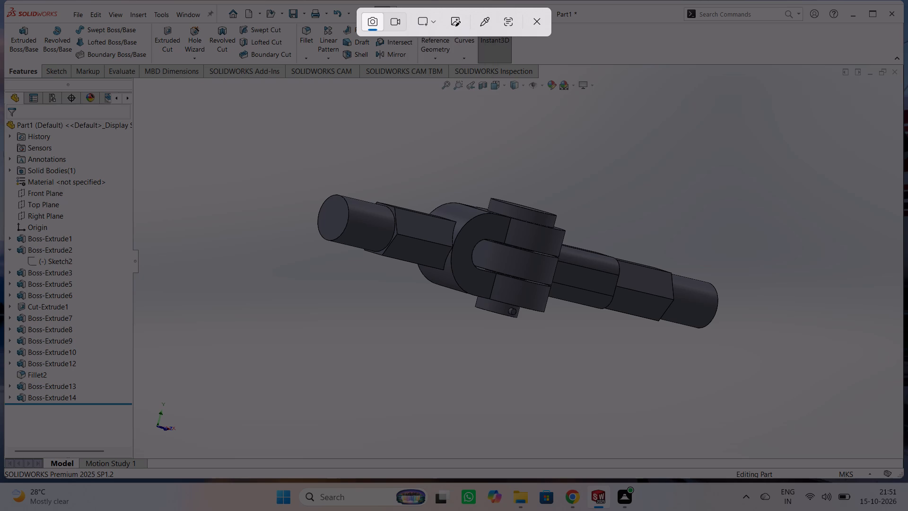
{"action": "left_click_drag", "start_coordinate": [9, 7], "coordinate": [496, 367]}
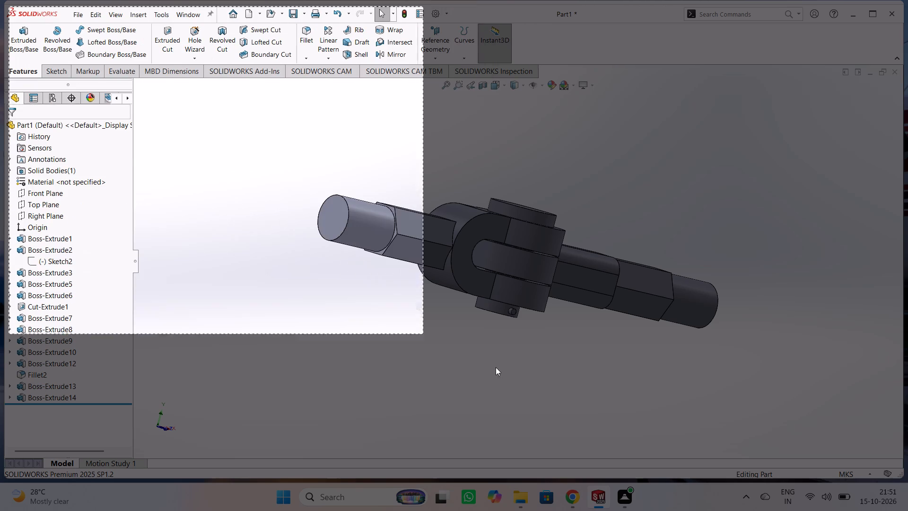
{"action": "left_click_drag", "start_coordinate": [496, 367], "coordinate": [901, 478]}
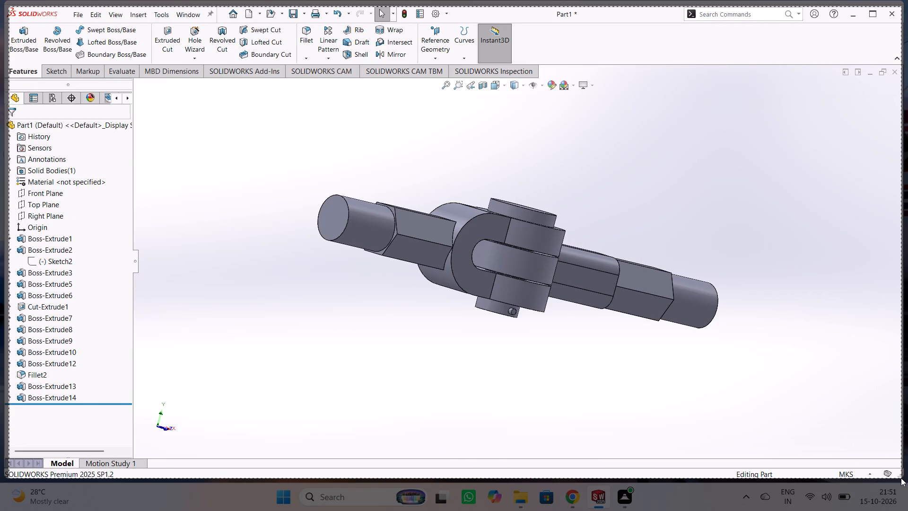
{"action": "left_click_drag", "start_coordinate": [901, 478], "coordinate": [901, 485]}
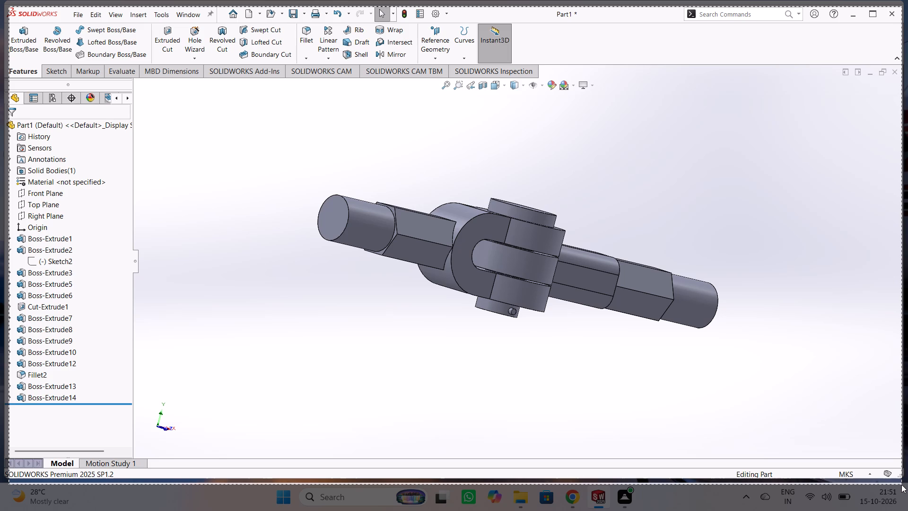
{"action": "left_click_drag", "start_coordinate": [901, 485], "coordinate": [901, 483]}
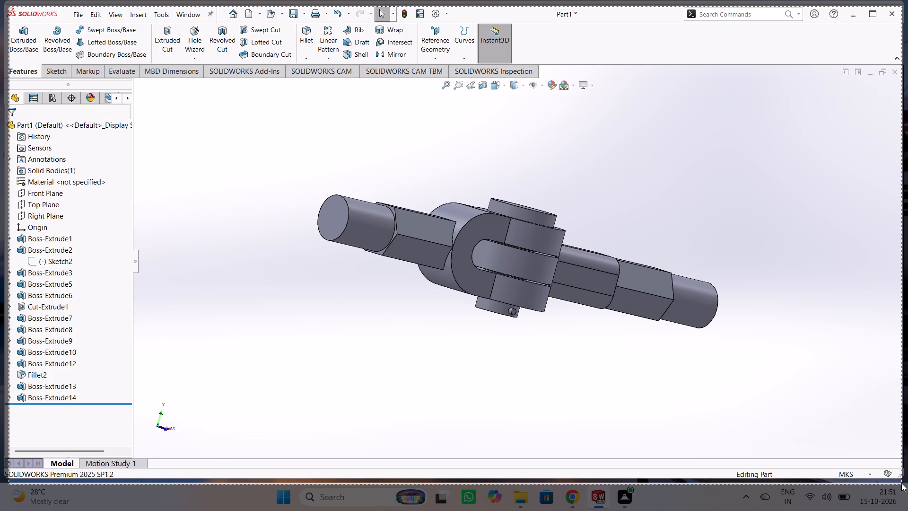
{"action": "left_click_drag", "start_coordinate": [901, 483], "coordinate": [907, 481]}
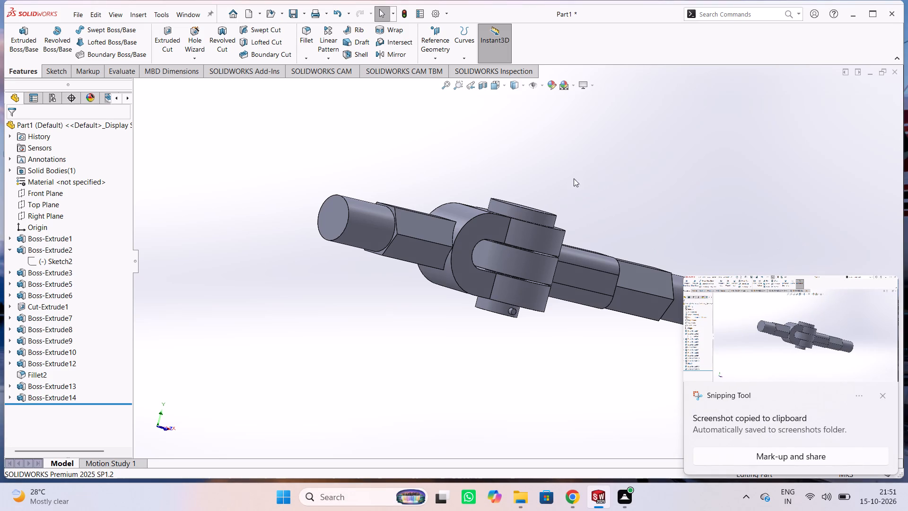
Capture a rectangular screenshot of the whole modelling window with the joint in front view.
{"action": "key", "text": "ctrl+3"}
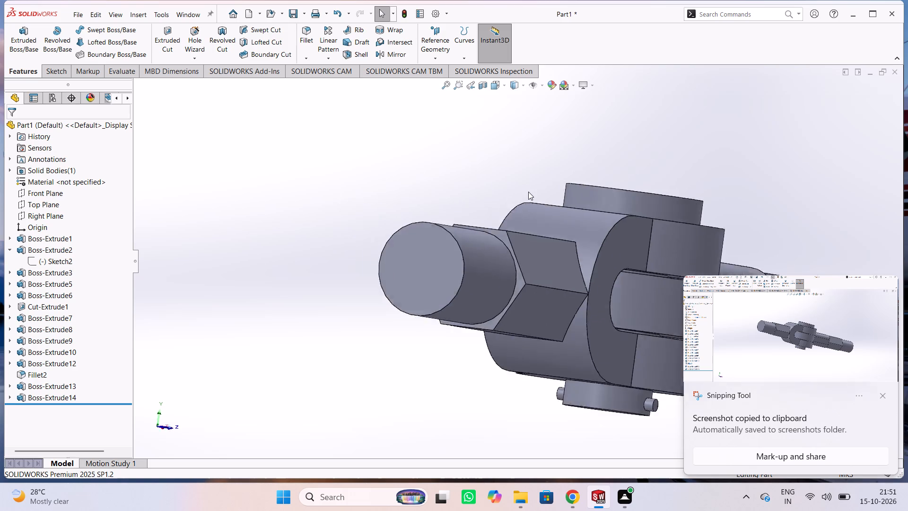
{"action": "key", "text": "ctrl+1"}
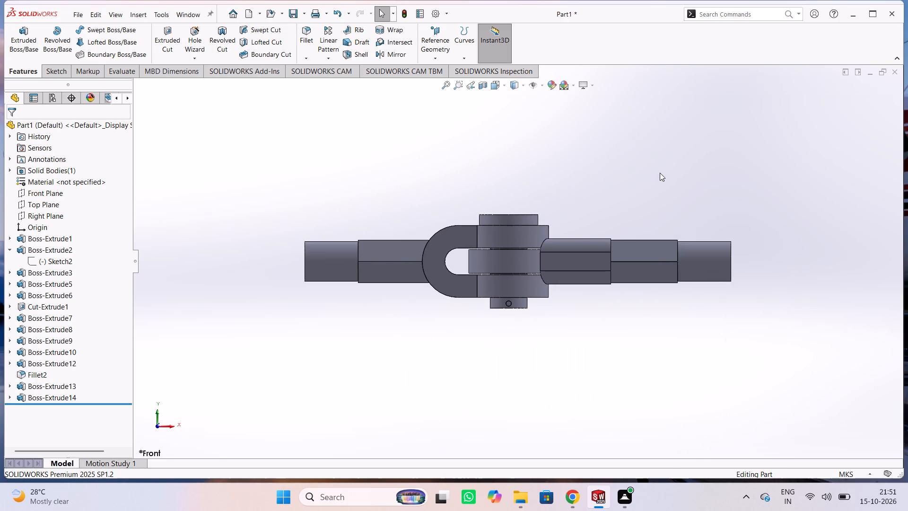
{"action": "key", "text": "Print"}
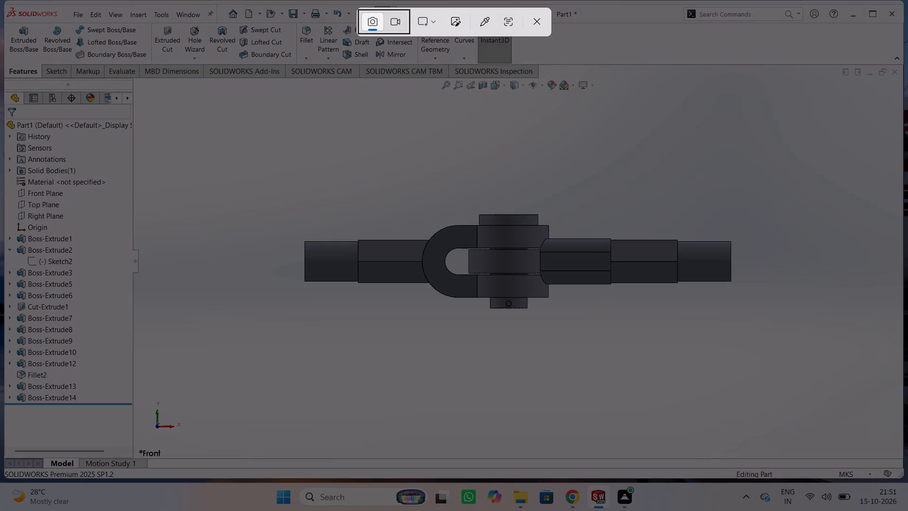
{"action": "left_click", "coordinate": [433, 26]}
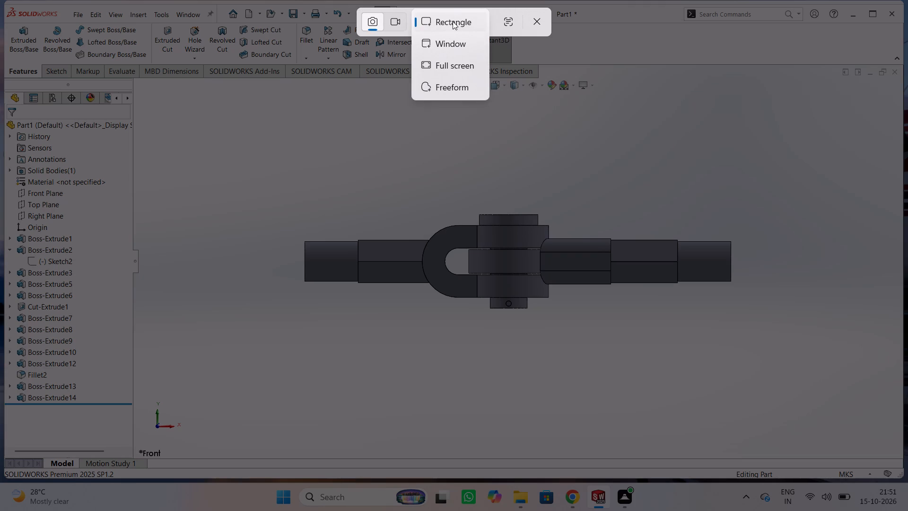
{"action": "left_click", "coordinate": [453, 21]}
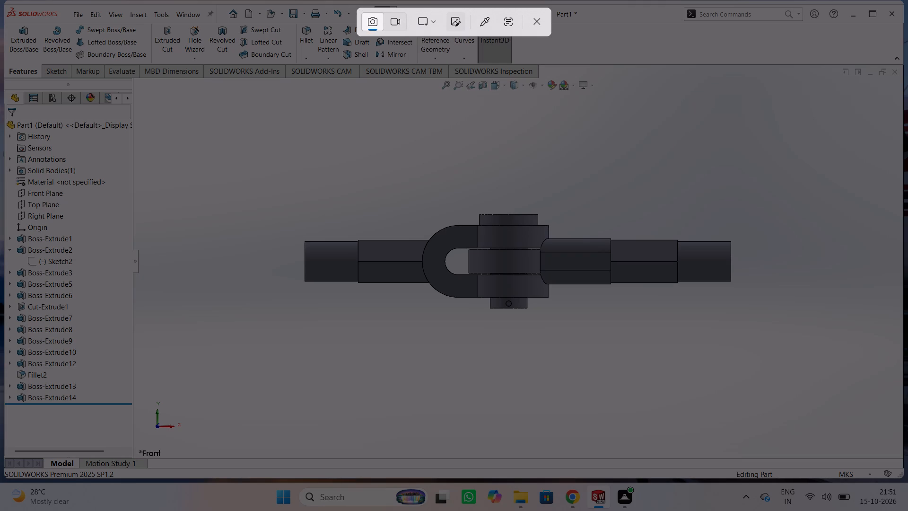
{"action": "left_click_drag", "start_coordinate": [5, 3], "coordinate": [788, 506]}
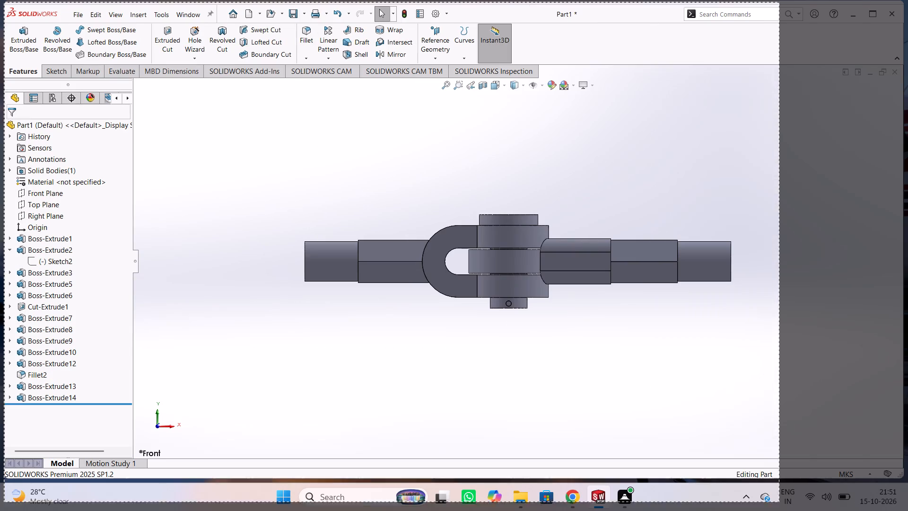
{"action": "left_click_drag", "start_coordinate": [788, 506], "coordinate": [906, 481]}
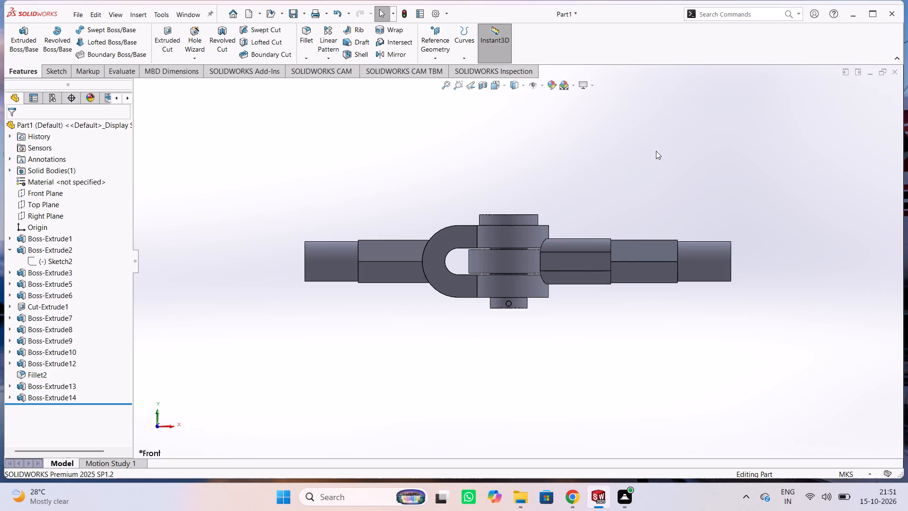
Orient the joint to the top view.
{"action": "key", "text": "ctrl+5"}
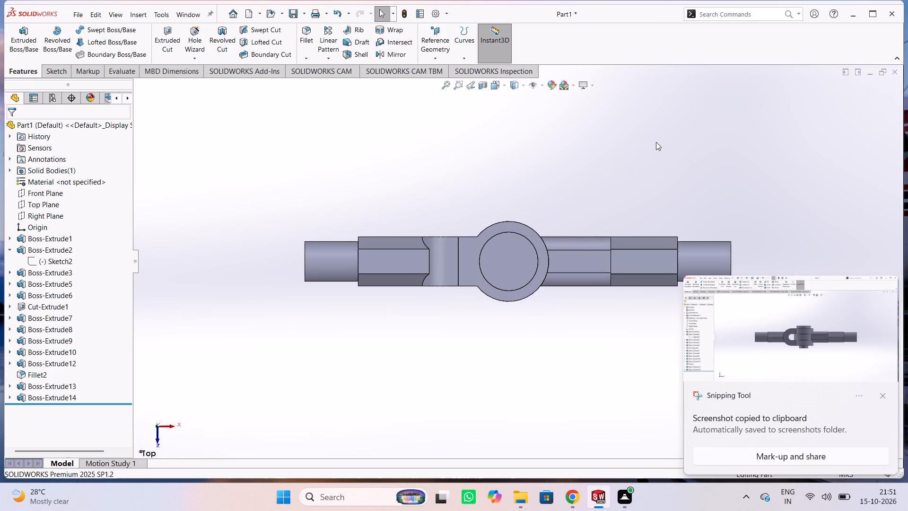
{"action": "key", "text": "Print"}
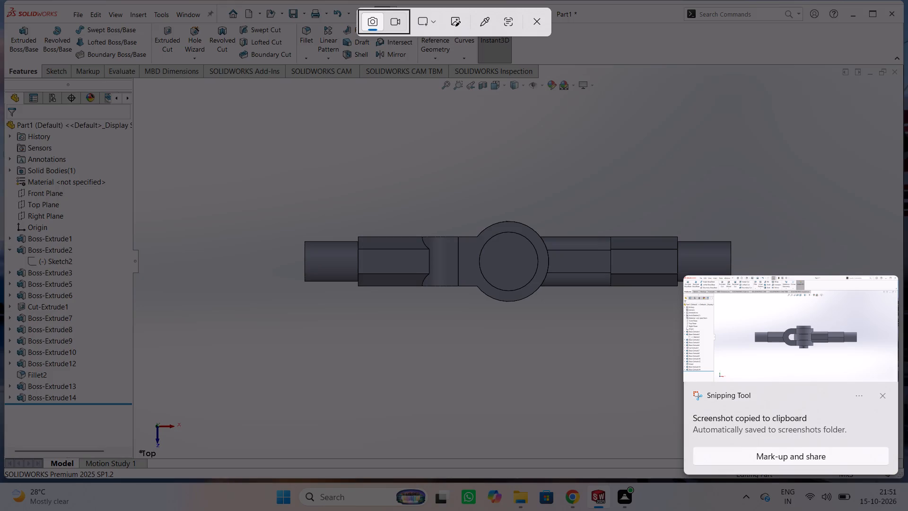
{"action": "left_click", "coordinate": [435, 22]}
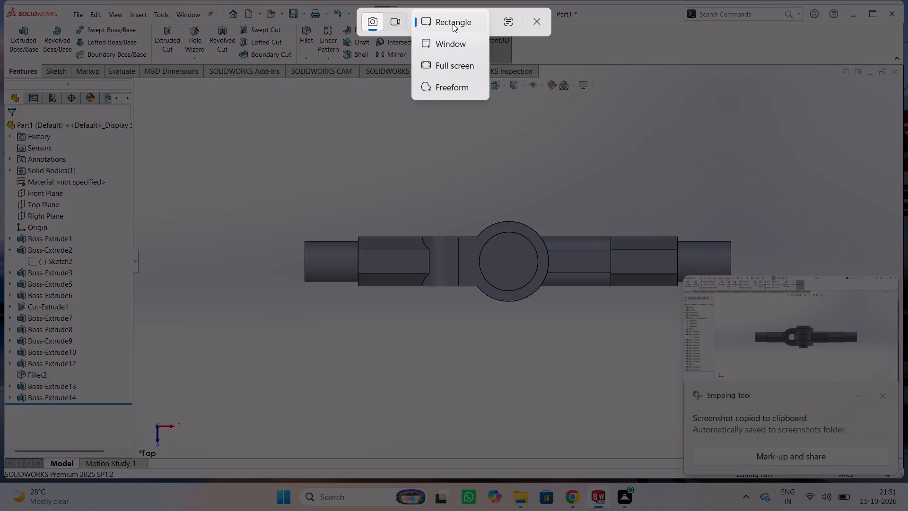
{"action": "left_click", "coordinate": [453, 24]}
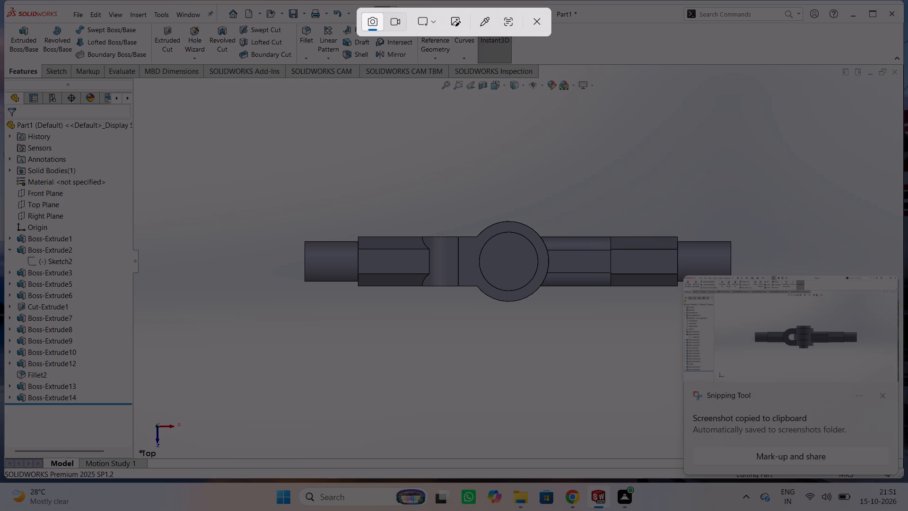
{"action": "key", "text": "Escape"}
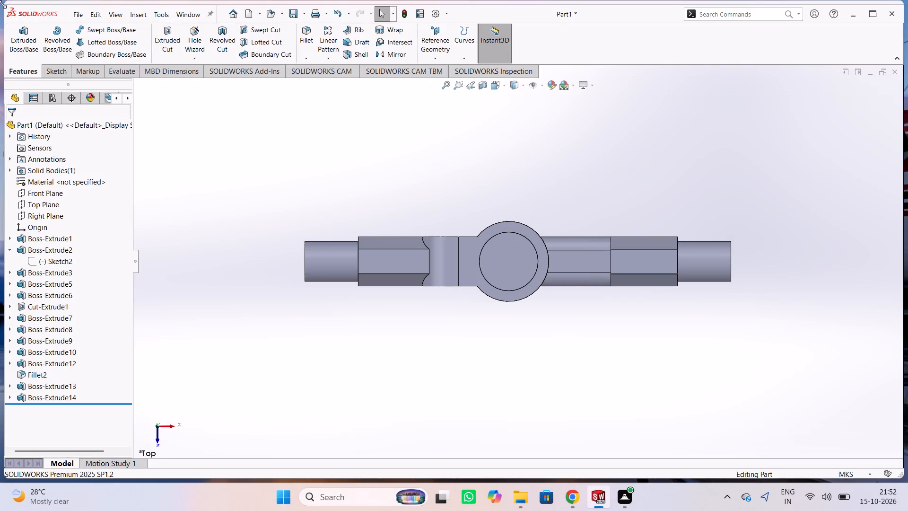
Try to capture a screenshot of the modelling window with the joint in top view.
{"action": "key", "text": "Print"}
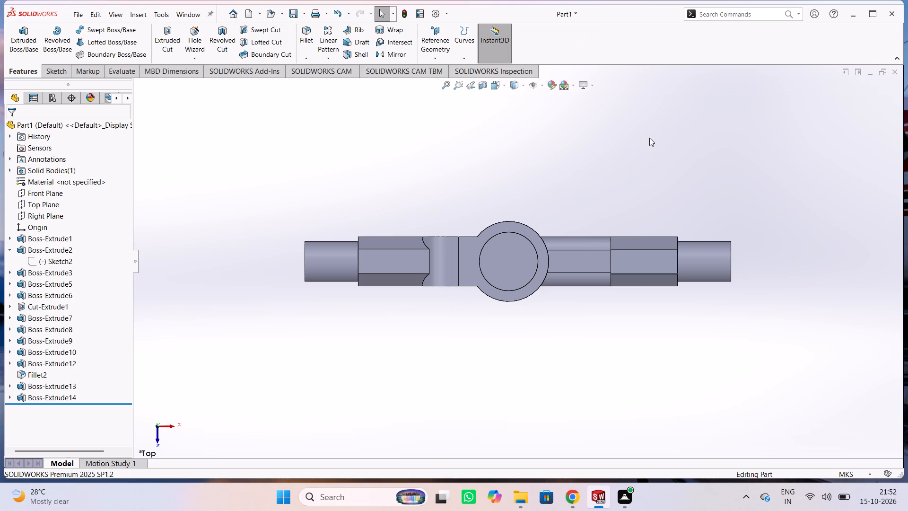
{"action": "key", "text": "Print"}
{"action": "middle_click_drag", "start_coordinate": [641, 160], "coordinate": [508, 213]}
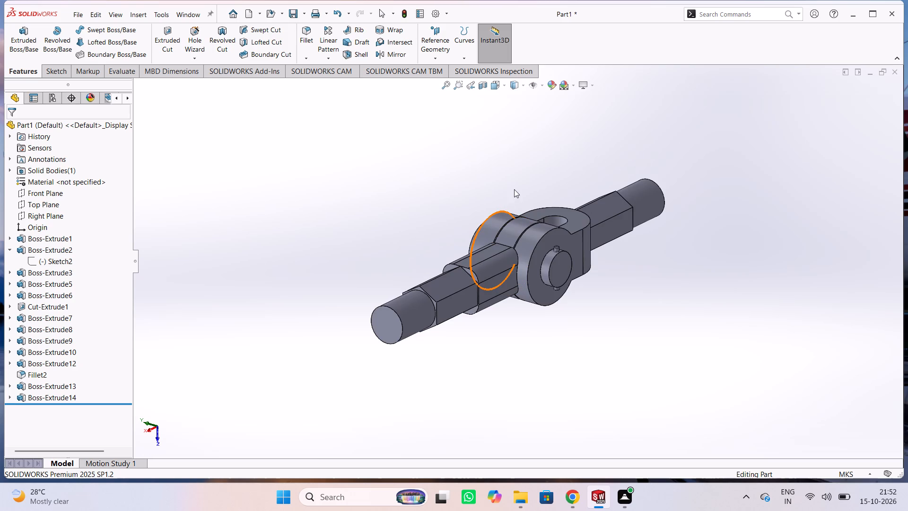
{"action": "middle_click_drag", "start_coordinate": [698, 186], "coordinate": [654, 271]}
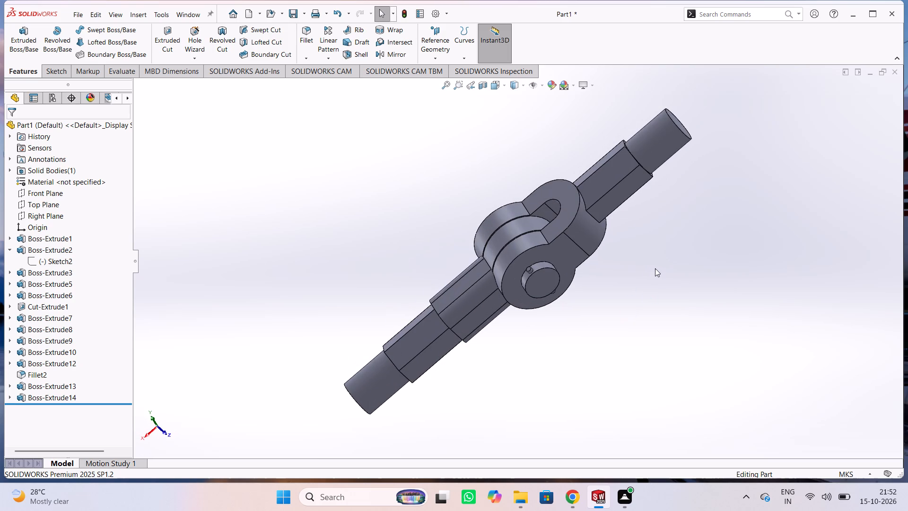
{"action": "key", "text": "ctrl+5"}
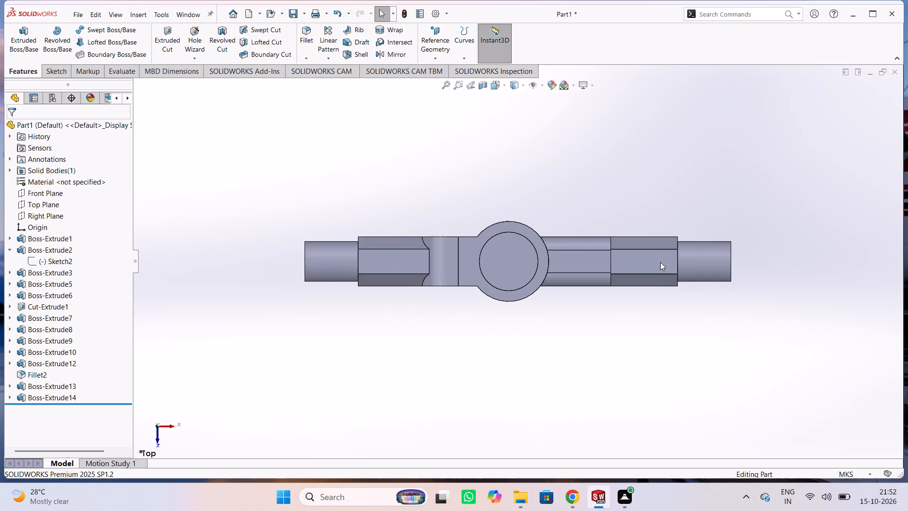
{"action": "right_click", "coordinate": [728, 167]}
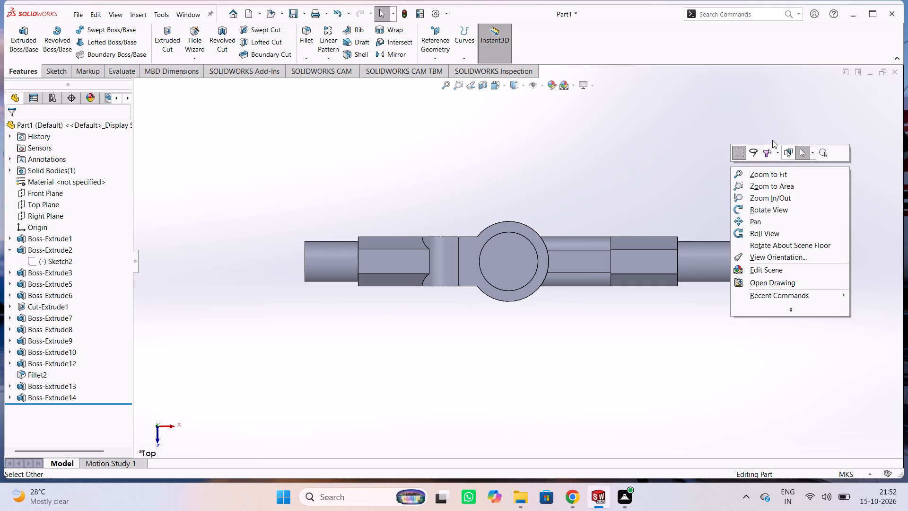
{"action": "left_click", "coordinate": [722, 97]}
{"action": "key", "text": "Print"}
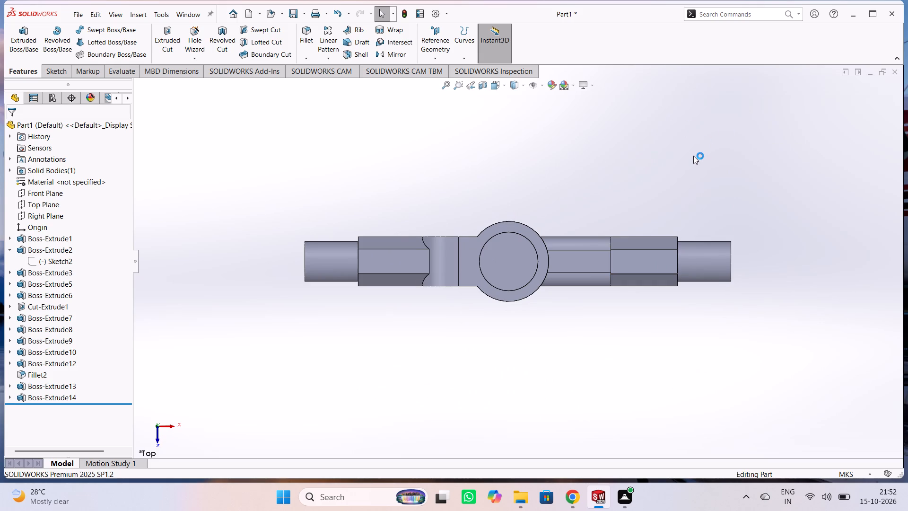
{"action": "left_click", "coordinate": [644, 190]}
Save the part in Downloads as "3D model of a double-ended shaft with a central fork (yoke) and a cross pin", copying the name from the Claude chat.
{"action": "left_click", "coordinate": [79, 14]}
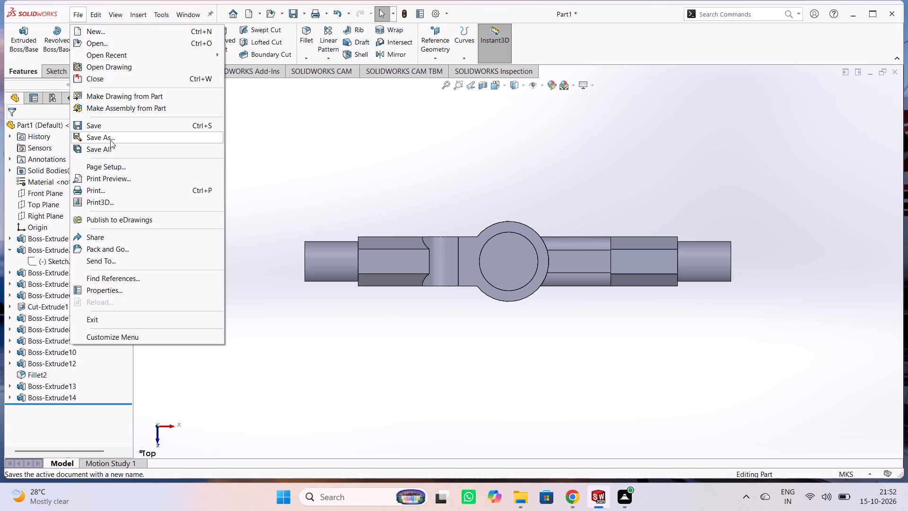
{"action": "left_click", "coordinate": [110, 139]}
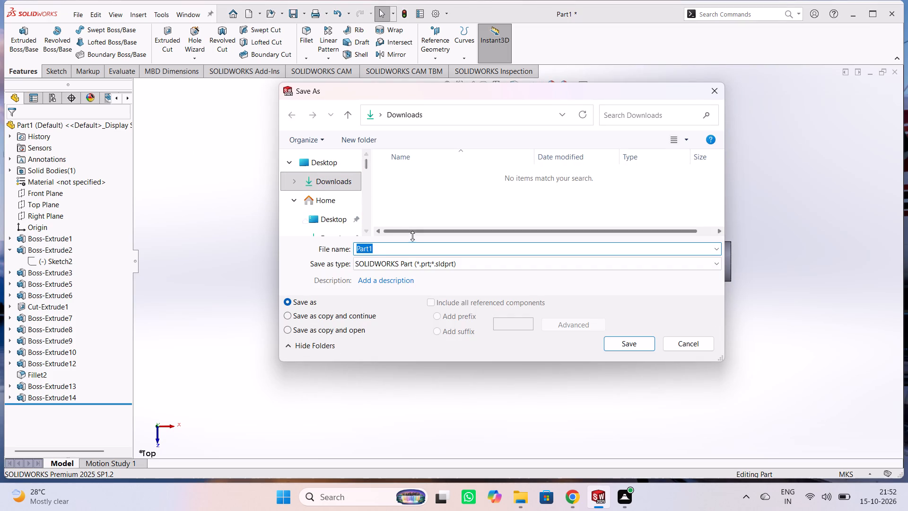
{"action": "key", "text": "ctrl+v"}
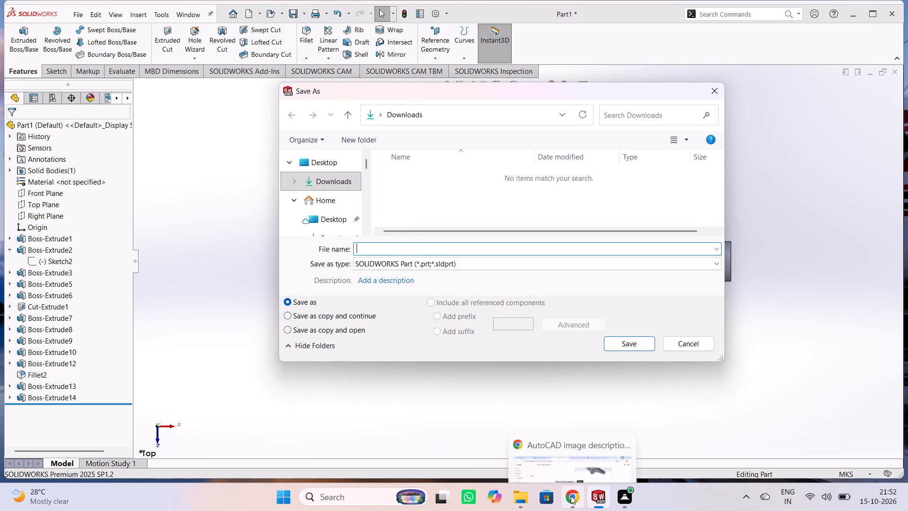
{"action": "left_click", "coordinate": [571, 450]}
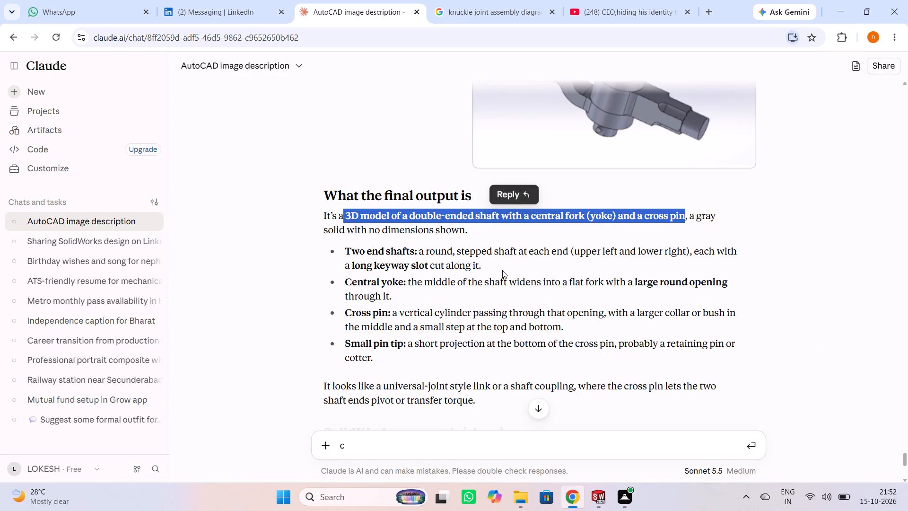
{"action": "key", "text": "ctrl+c"}
{"action": "left_click", "coordinate": [596, 434]}
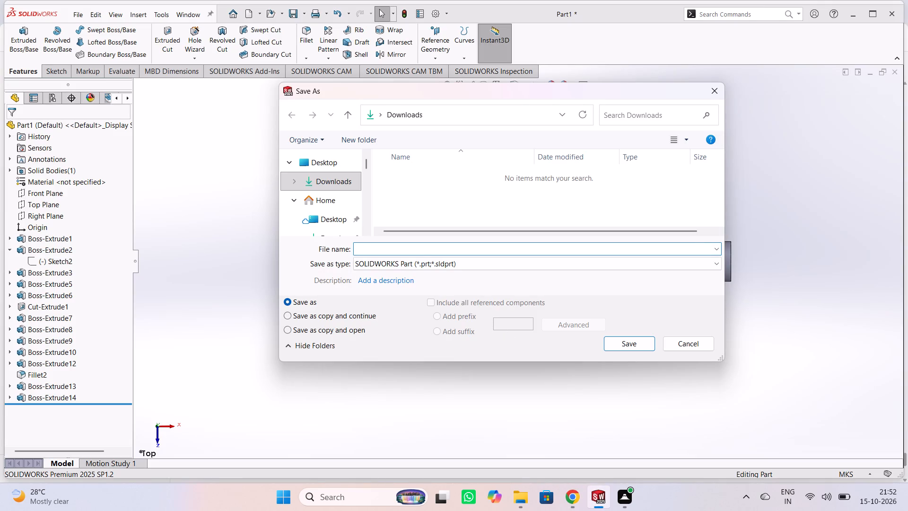
{"action": "key", "text": "ctrl+v"}
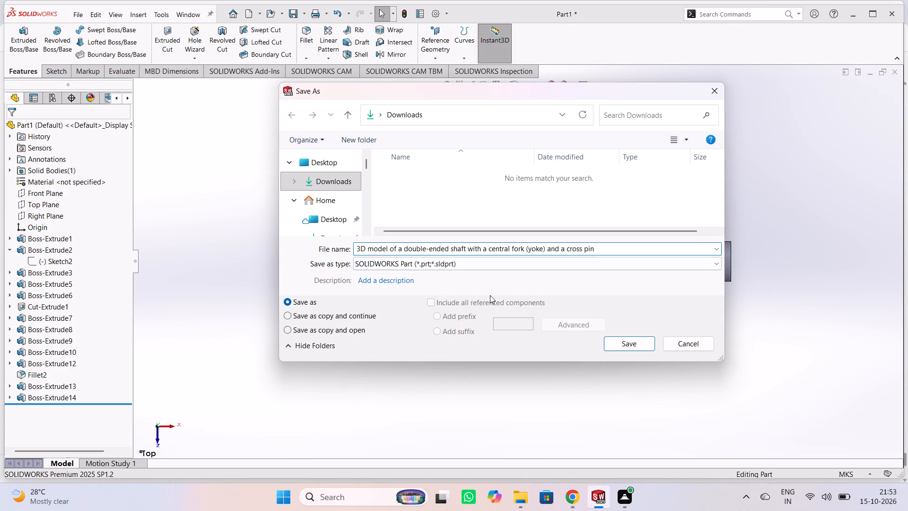
{"action": "left_click", "coordinate": [618, 345]}
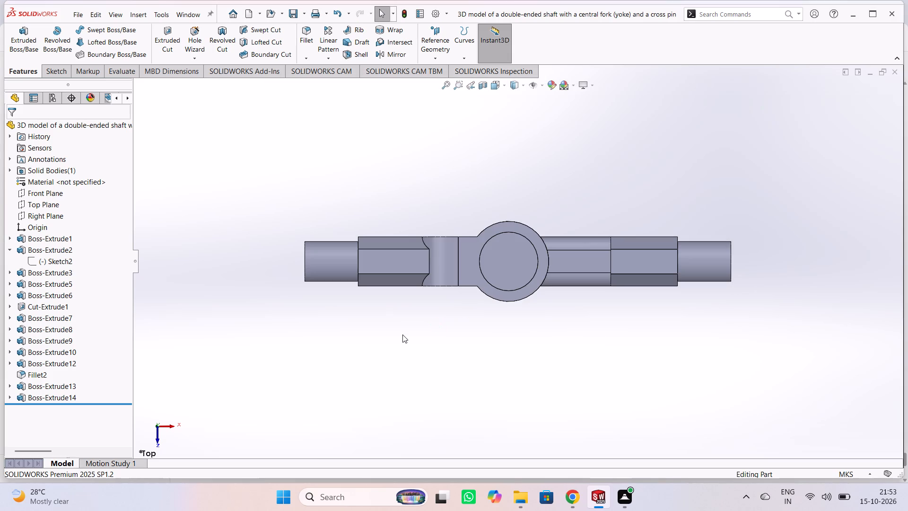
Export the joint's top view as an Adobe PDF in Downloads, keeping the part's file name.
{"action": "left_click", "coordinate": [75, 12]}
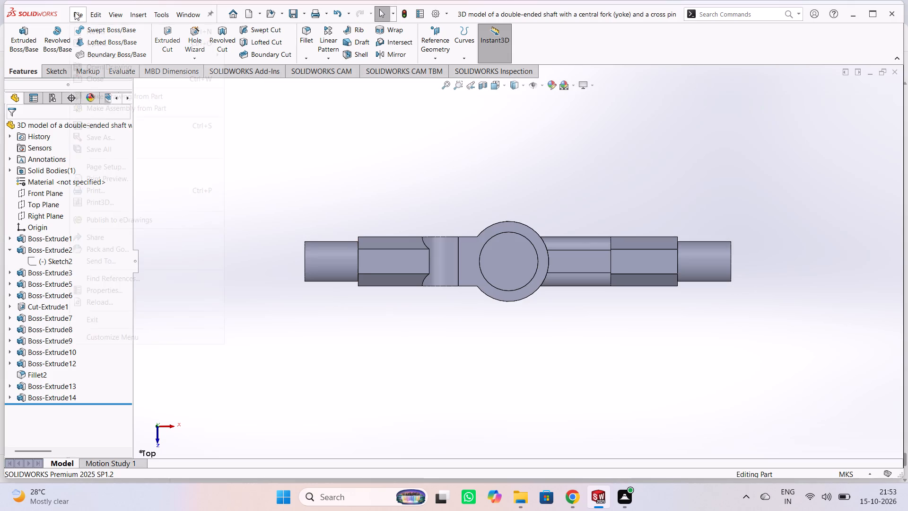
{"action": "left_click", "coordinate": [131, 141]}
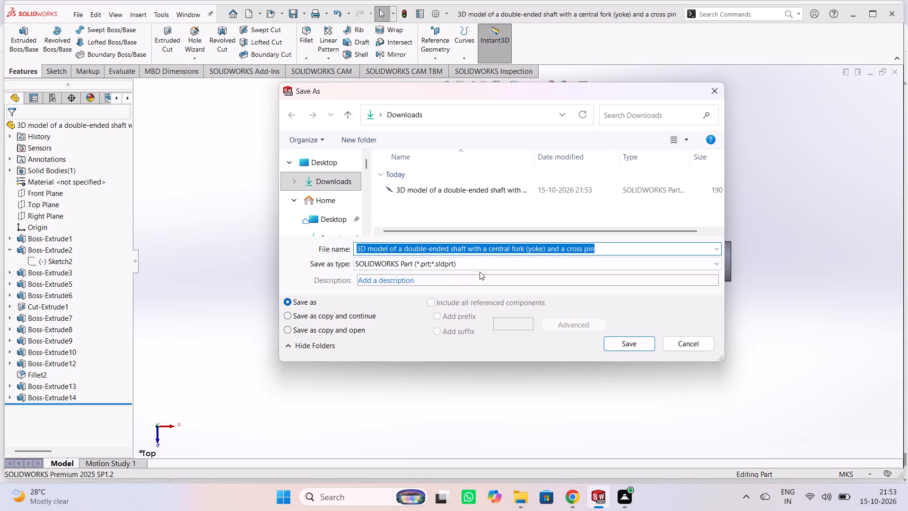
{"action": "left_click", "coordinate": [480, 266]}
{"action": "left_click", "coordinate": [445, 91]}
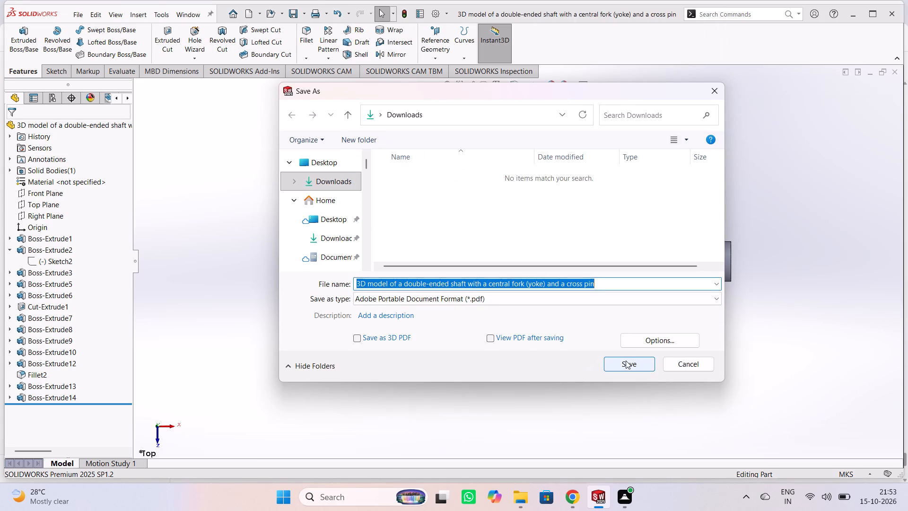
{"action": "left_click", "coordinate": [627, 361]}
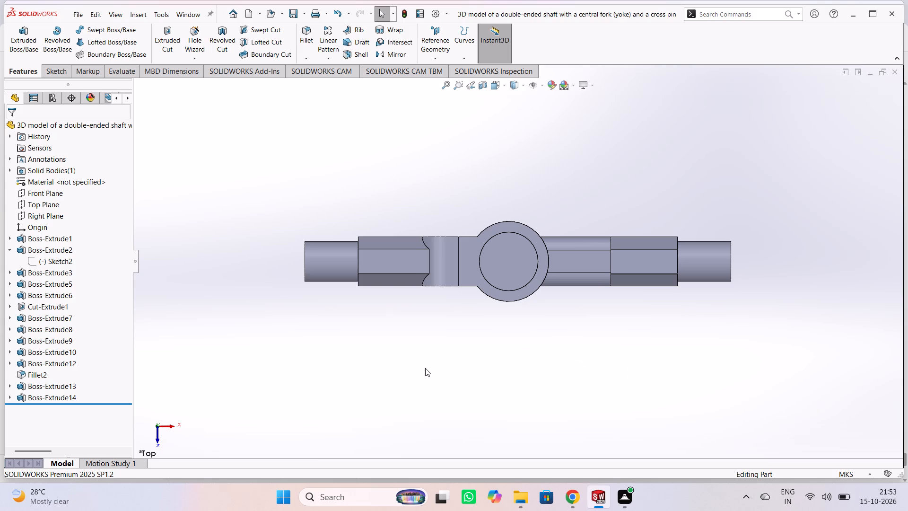
Save the part over its existing SOLIDWORKS file in Downloads with the joint in a tilted view showing the fork opening and pin head.
{"action": "middle_click_drag", "start_coordinate": [433, 368], "coordinate": [429, 176]}
{"action": "middle_click_drag", "start_coordinate": [422, 348], "coordinate": [439, 321]}
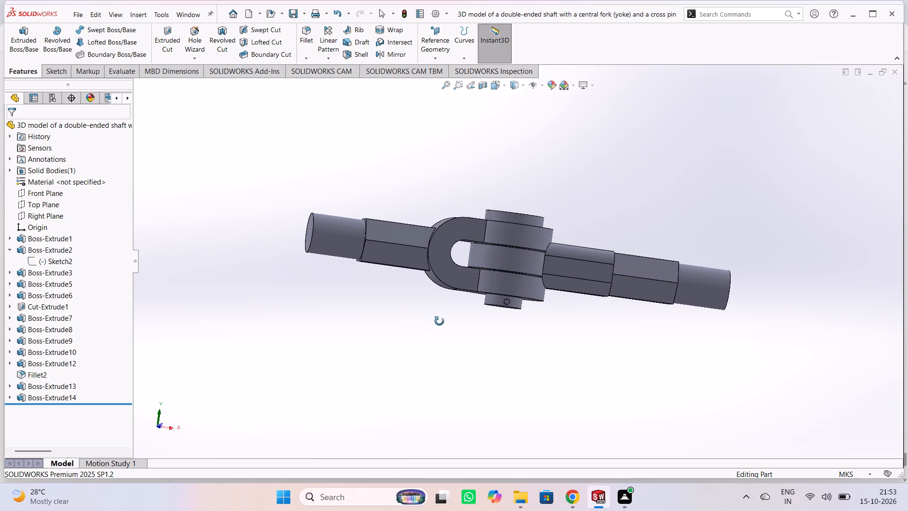
{"action": "middle_click_drag", "start_coordinate": [439, 321], "coordinate": [480, 370]}
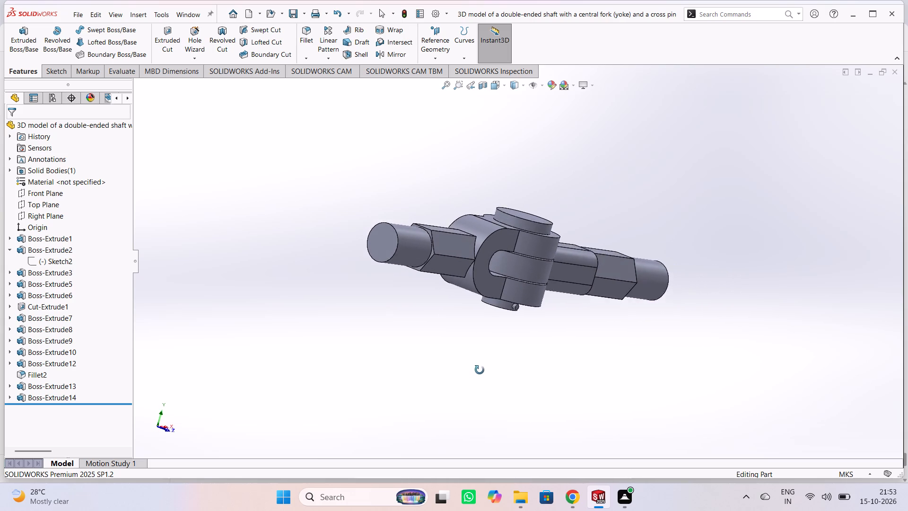
{"action": "middle_click_drag", "start_coordinate": [480, 370], "coordinate": [475, 381]}
{"action": "middle_click_drag", "start_coordinate": [411, 340], "coordinate": [412, 331]}
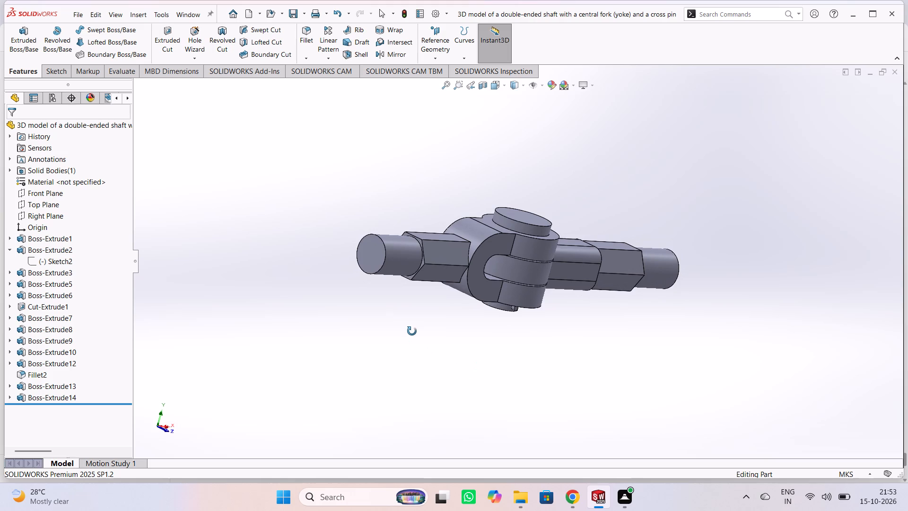
{"action": "middle_click_drag", "start_coordinate": [412, 331], "coordinate": [412, 321]}
{"action": "scroll", "coordinate": [412, 321], "scroll_direction": "up", "scroll_amount": 1}
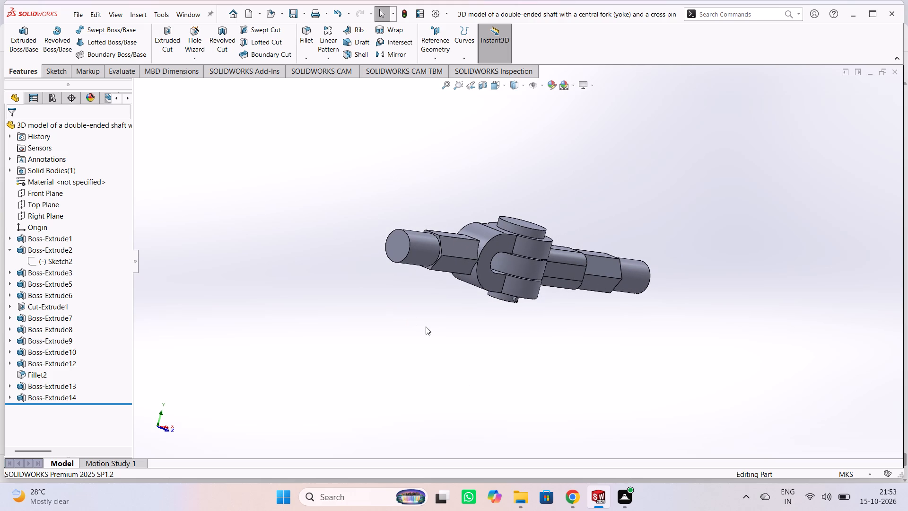
{"action": "middle_click", "coordinate": [426, 326]}
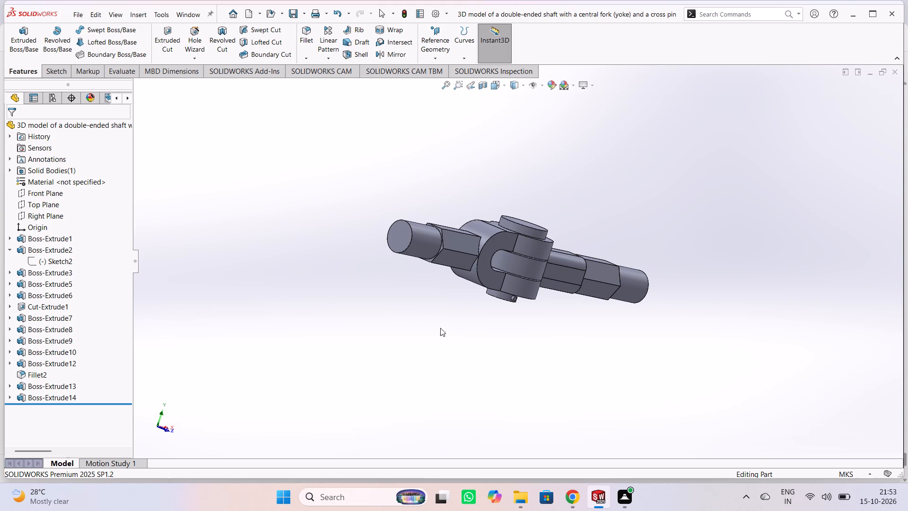
{"action": "left_click", "coordinate": [70, 17]}
{"action": "left_click", "coordinate": [110, 135]}
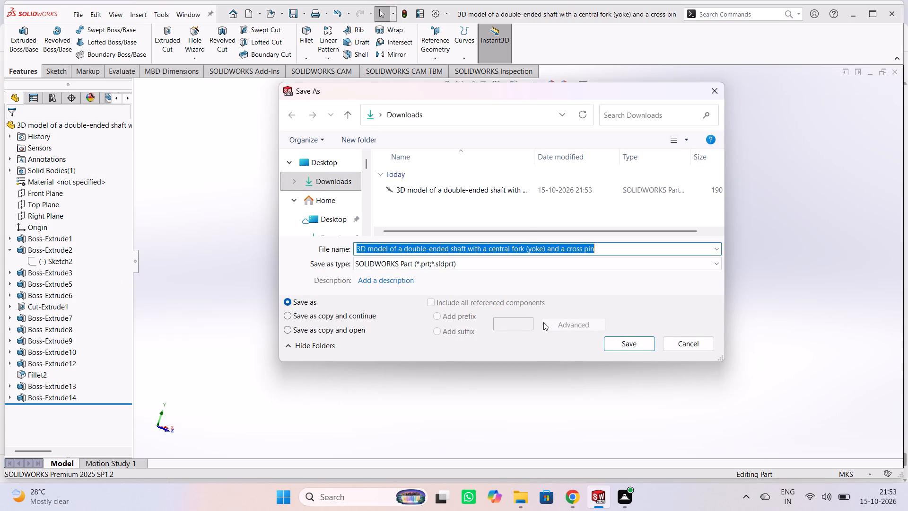
{"action": "left_click", "coordinate": [618, 346]}
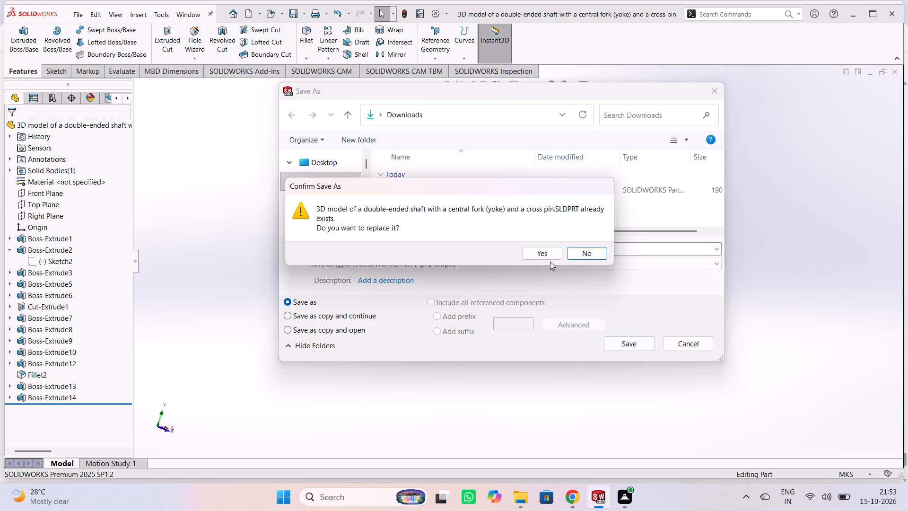
{"action": "left_click", "coordinate": [549, 254]}
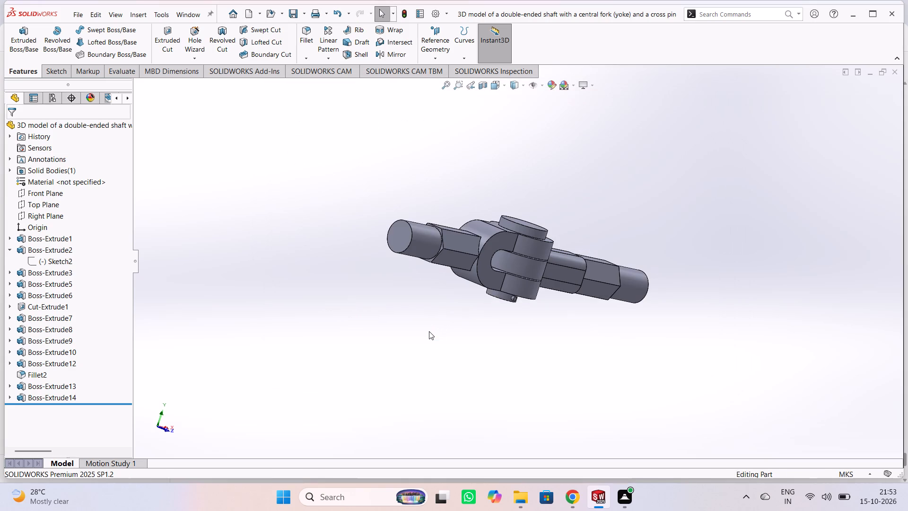
Export the tilted view of the joint as an Adobe PDF in Downloads, replacing the existing PDF of the same name.
{"action": "left_click", "coordinate": [81, 12]}
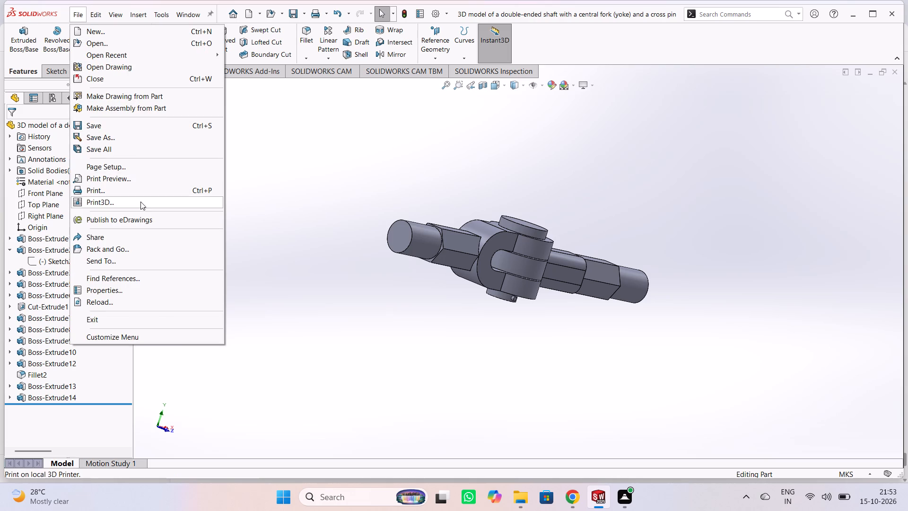
{"action": "left_click", "coordinate": [135, 136]}
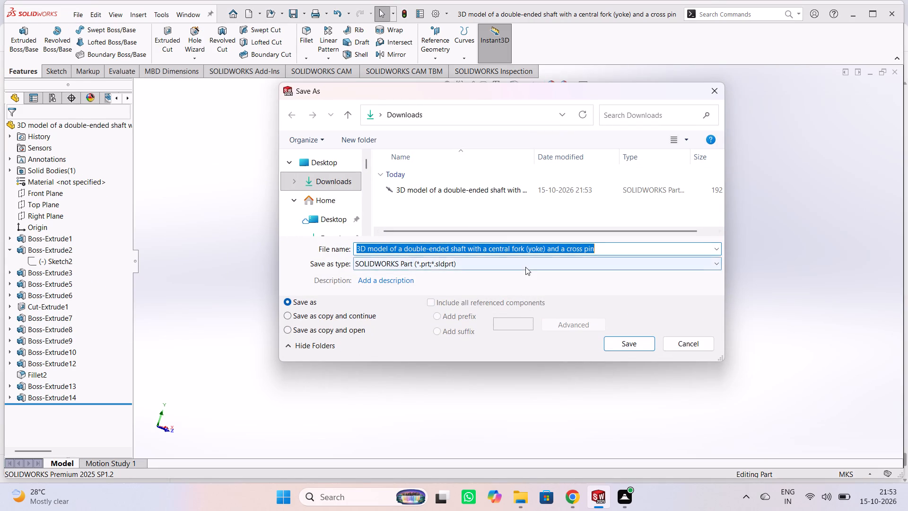
{"action": "left_click", "coordinate": [525, 267]}
{"action": "left_click", "coordinate": [445, 92]}
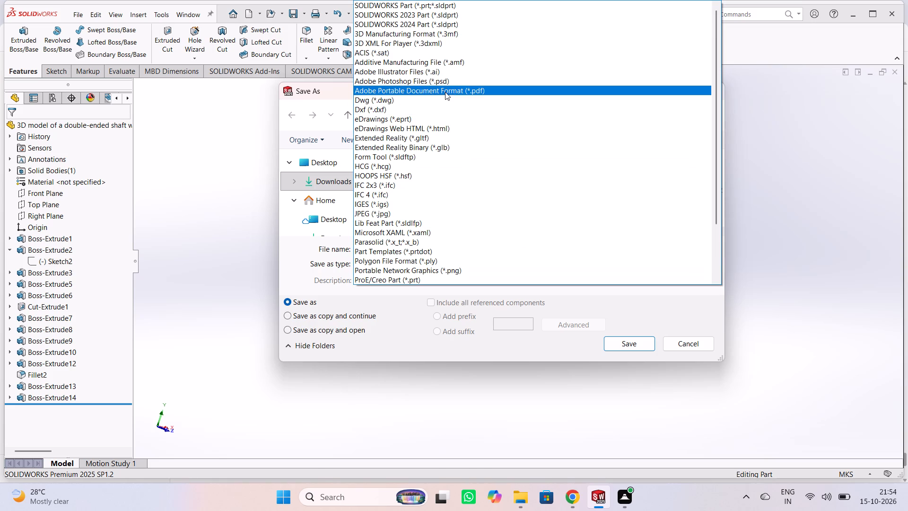
{"action": "left_click", "coordinate": [621, 362]}
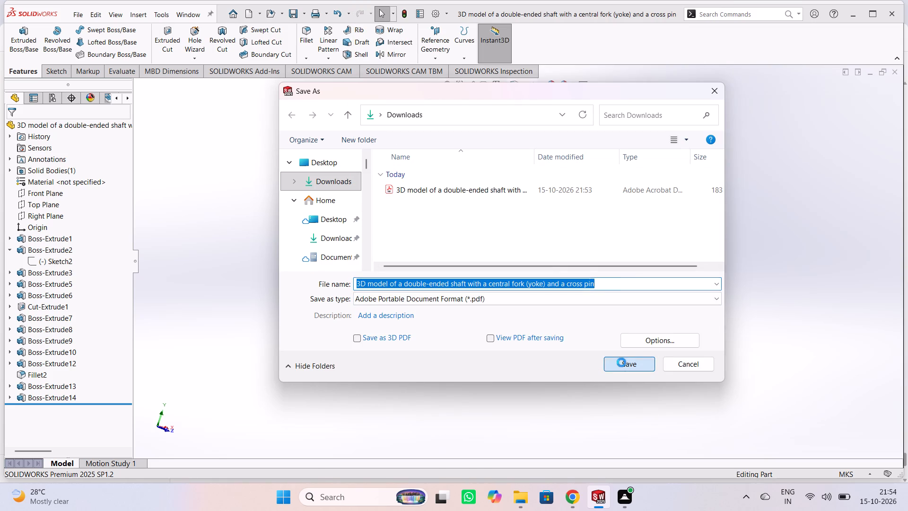
{"action": "left_click", "coordinate": [541, 257]}
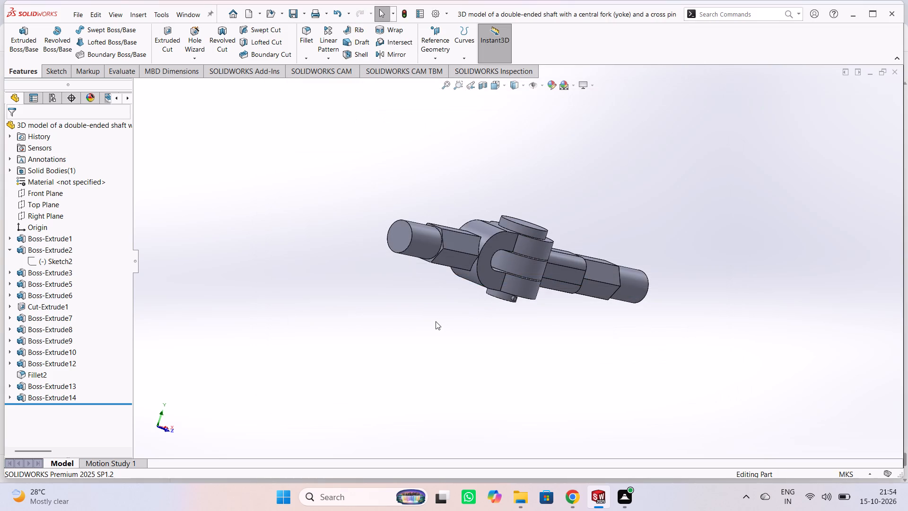
Orient the joint to the top view and start a screenshot capture of the modelling window.
{"action": "middle_click_drag", "start_coordinate": [435, 321], "coordinate": [394, 332]}
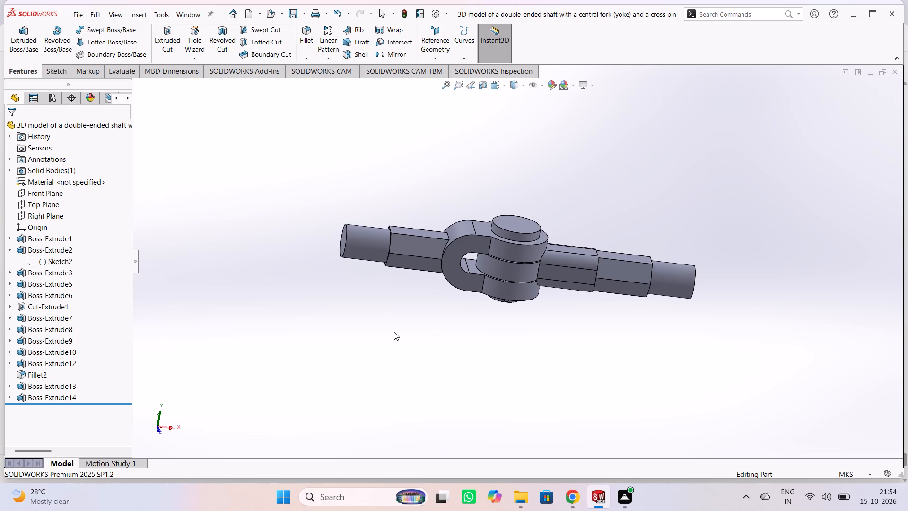
{"action": "key", "text": "ctrl+5"}
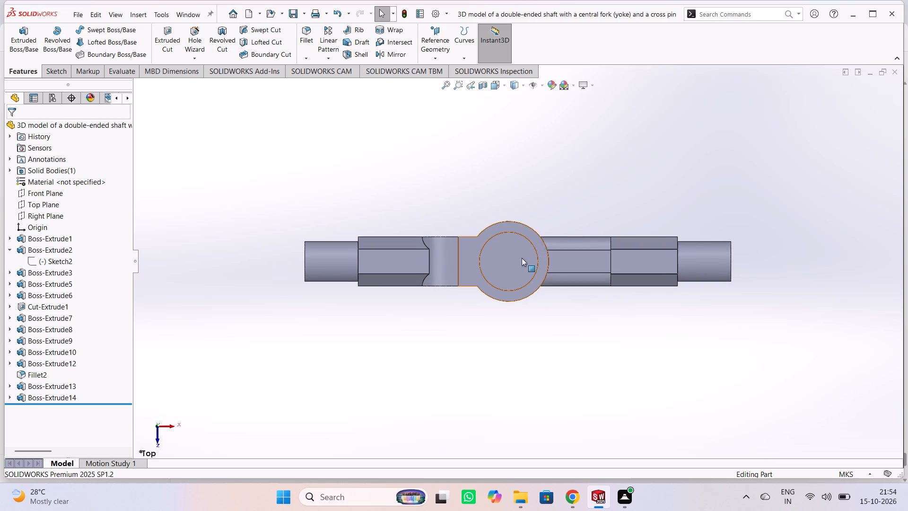
{"action": "key", "text": "Print"}
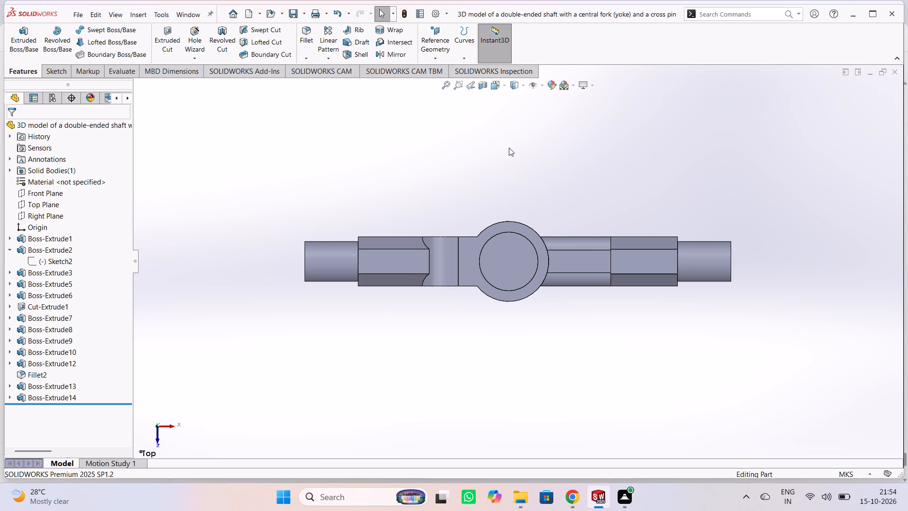
{"action": "key", "text": "Print"}
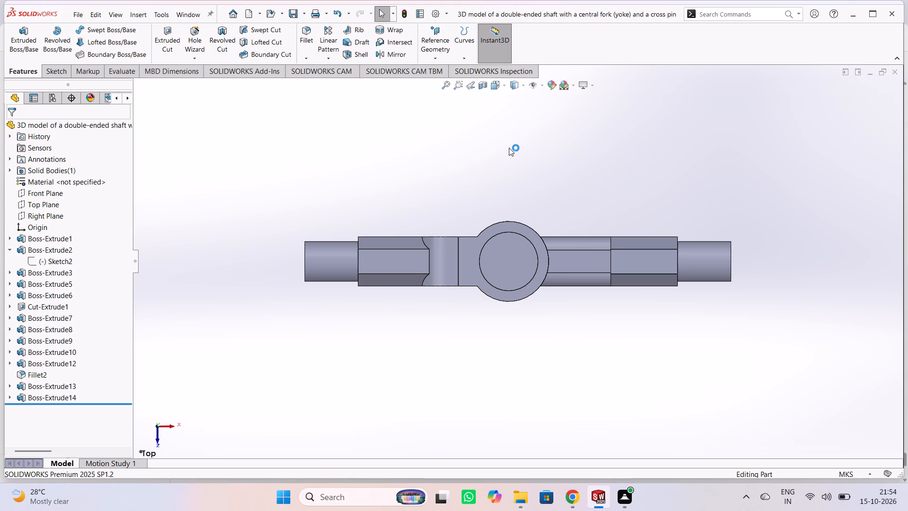
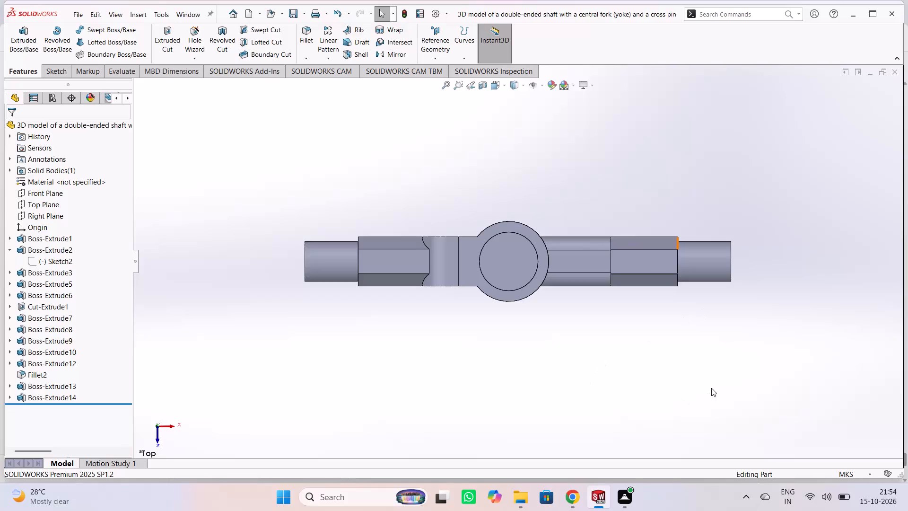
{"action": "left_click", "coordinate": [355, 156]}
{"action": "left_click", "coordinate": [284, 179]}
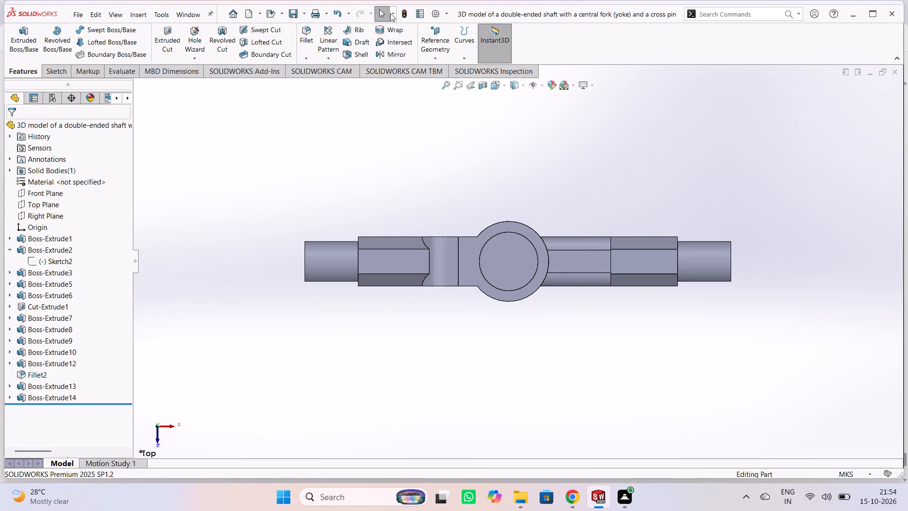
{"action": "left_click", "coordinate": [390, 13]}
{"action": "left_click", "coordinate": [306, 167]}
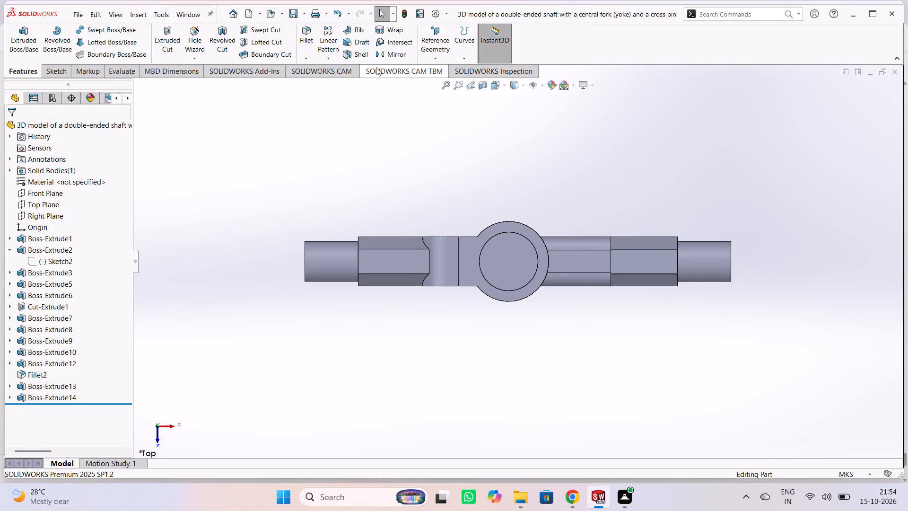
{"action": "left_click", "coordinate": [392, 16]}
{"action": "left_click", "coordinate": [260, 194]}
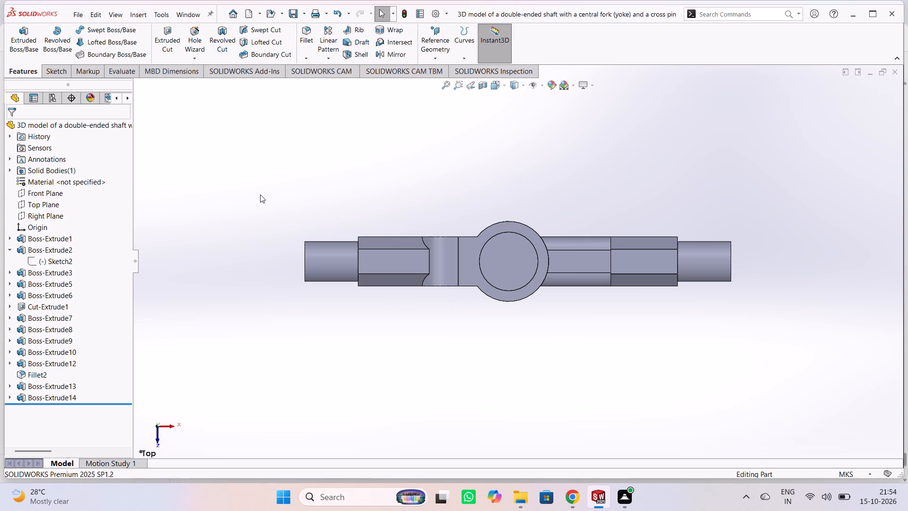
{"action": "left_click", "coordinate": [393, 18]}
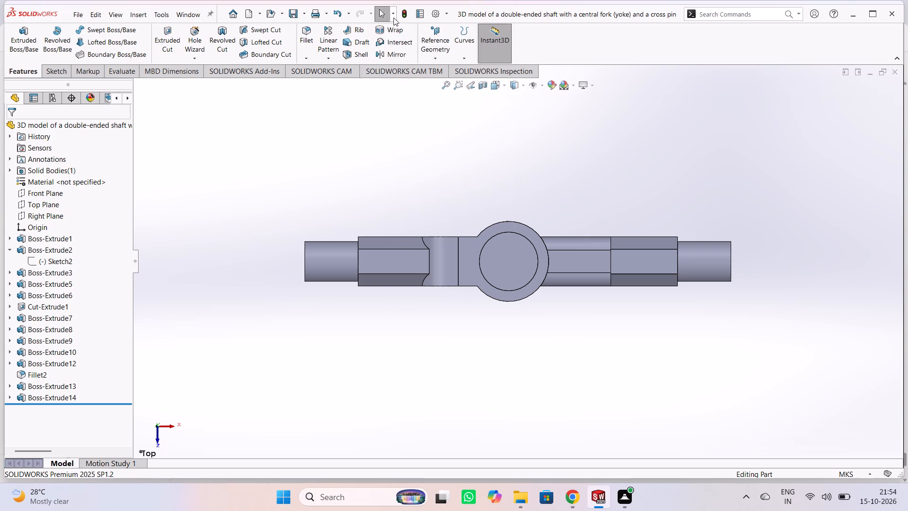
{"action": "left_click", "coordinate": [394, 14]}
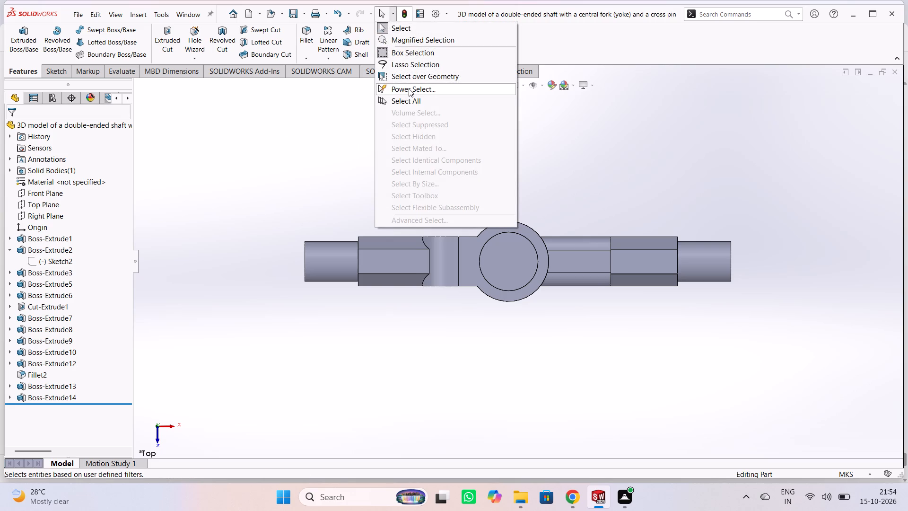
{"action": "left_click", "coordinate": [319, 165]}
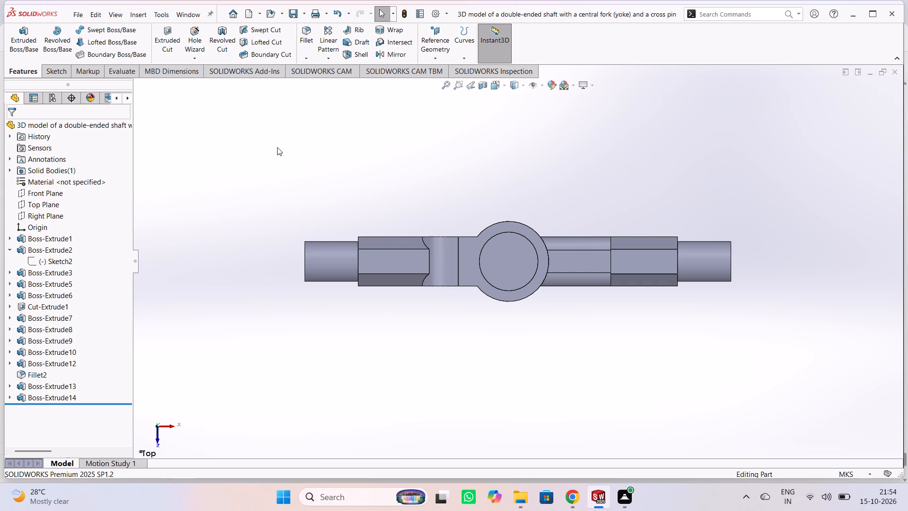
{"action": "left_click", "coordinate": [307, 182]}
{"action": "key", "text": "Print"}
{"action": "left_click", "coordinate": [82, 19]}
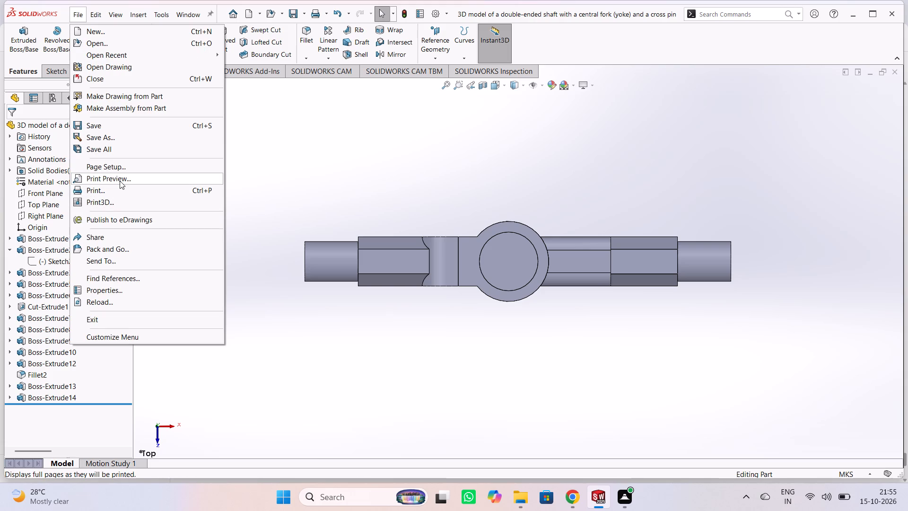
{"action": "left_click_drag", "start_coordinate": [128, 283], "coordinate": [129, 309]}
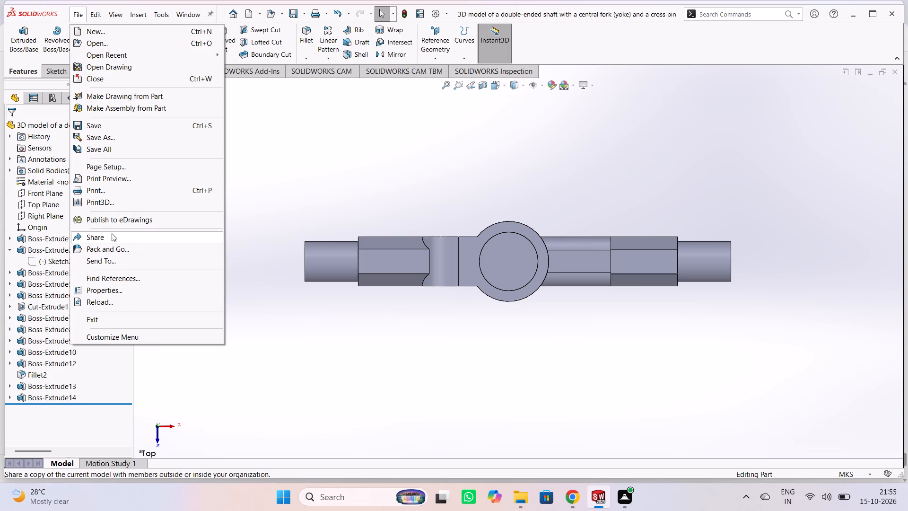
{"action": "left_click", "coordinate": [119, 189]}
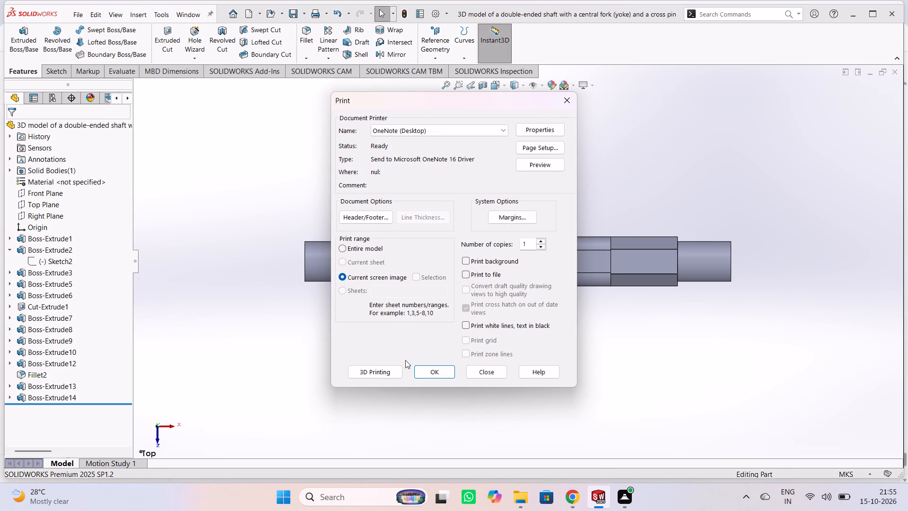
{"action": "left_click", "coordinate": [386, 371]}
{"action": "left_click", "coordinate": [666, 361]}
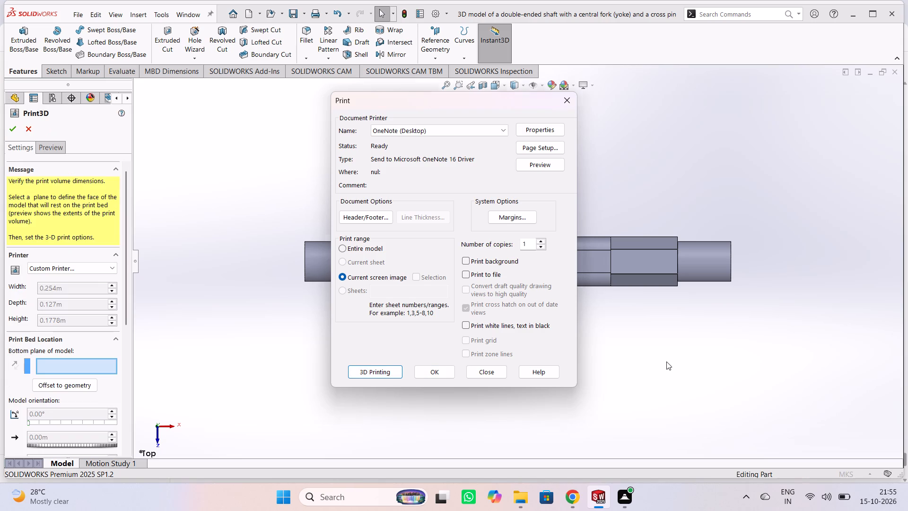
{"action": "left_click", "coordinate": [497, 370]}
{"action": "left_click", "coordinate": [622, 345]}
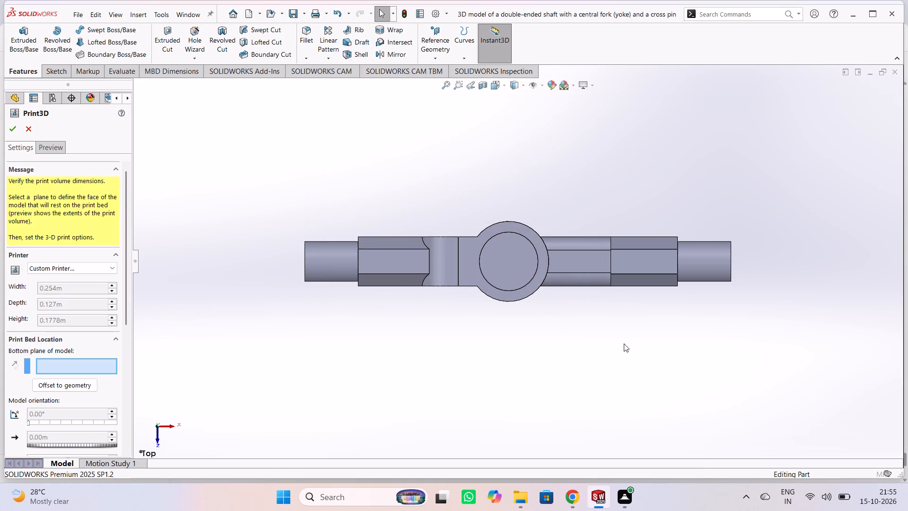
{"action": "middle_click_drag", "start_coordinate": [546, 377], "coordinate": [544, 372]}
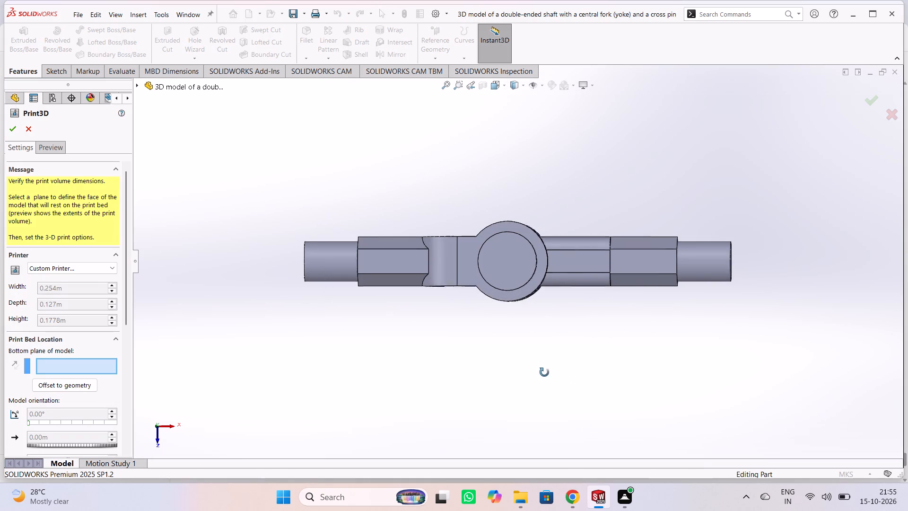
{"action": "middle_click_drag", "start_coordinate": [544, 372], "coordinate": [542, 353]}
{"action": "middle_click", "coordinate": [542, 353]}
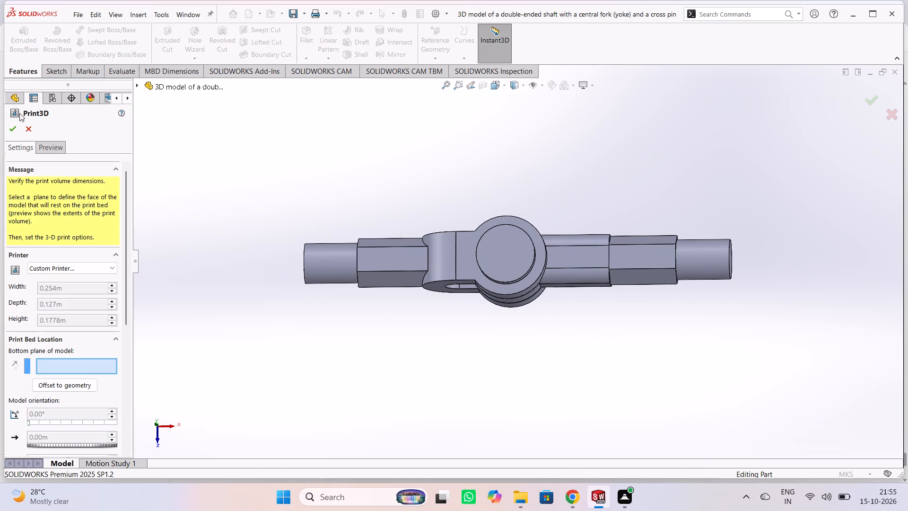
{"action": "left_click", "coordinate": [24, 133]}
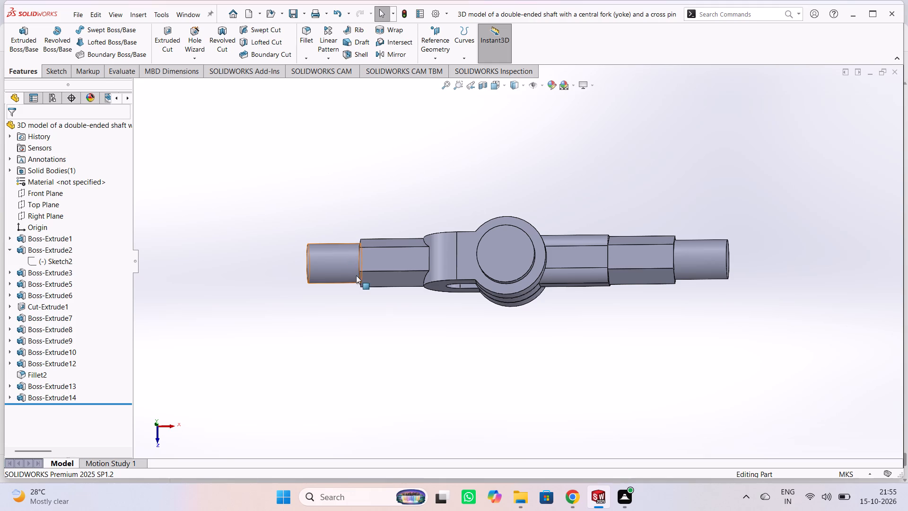
Examine the finished shaft model from all sides, including the fork, cross pin and both stepped hexagonal shaft ends.
{"action": "middle_click_drag", "start_coordinate": [372, 322], "coordinate": [586, 351]}
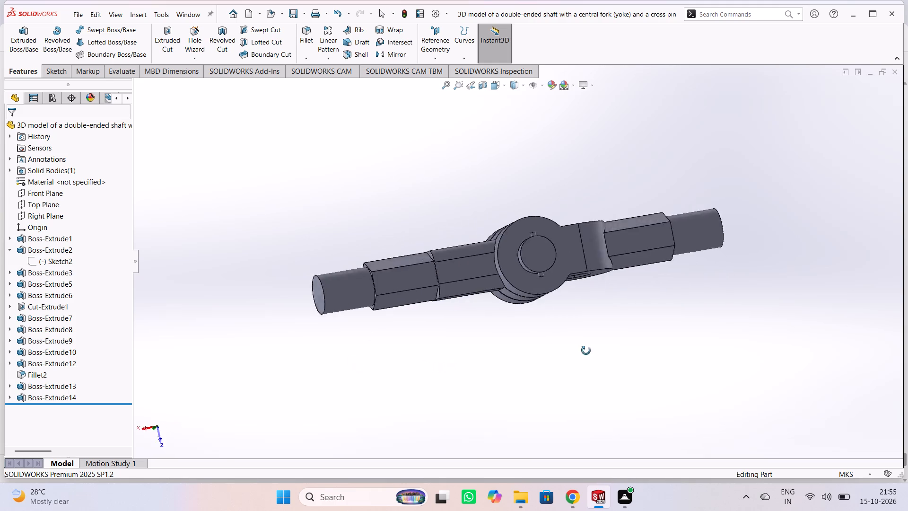
{"action": "middle_click_drag", "start_coordinate": [586, 351], "coordinate": [519, 170]}
{"action": "middle_click_drag", "start_coordinate": [522, 371], "coordinate": [509, 219]}
{"action": "middle_click", "coordinate": [514, 214]}
{"action": "middle_click_drag", "start_coordinate": [436, 414], "coordinate": [622, 280]}
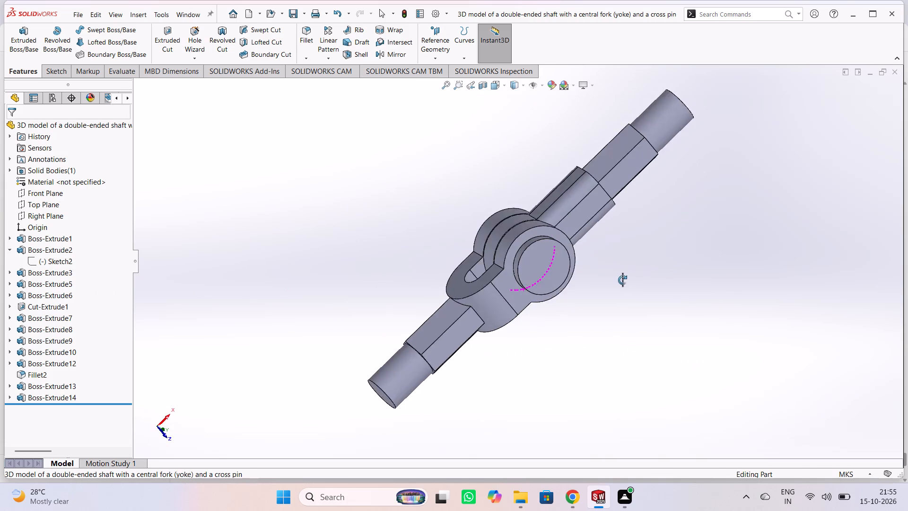
{"action": "middle_click_drag", "start_coordinate": [622, 280], "coordinate": [907, 302]}
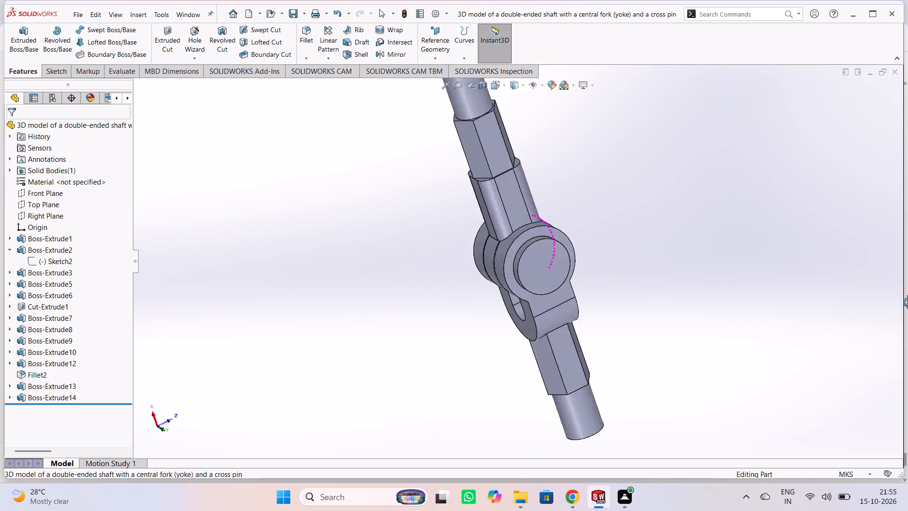
{"action": "middle_click_drag", "start_coordinate": [907, 302], "coordinate": [7, 324]}
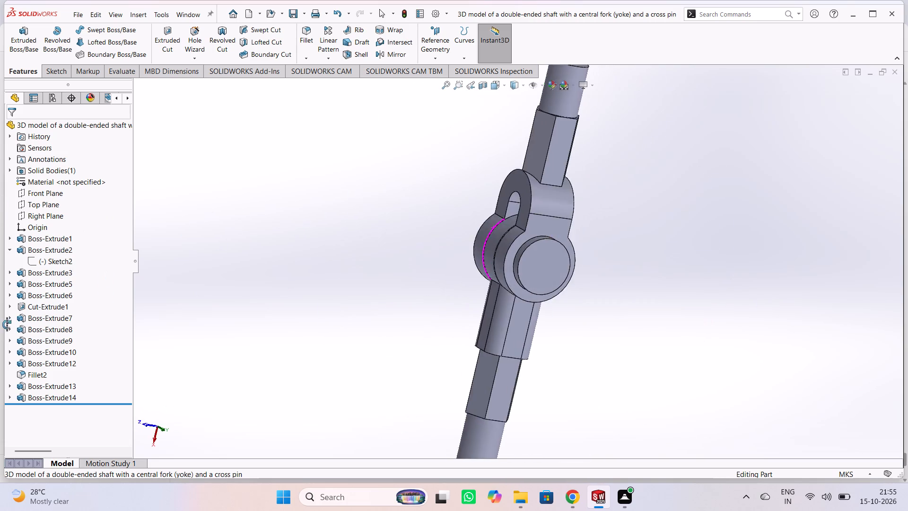
{"action": "middle_click_drag", "start_coordinate": [7, 324], "coordinate": [472, 368]}
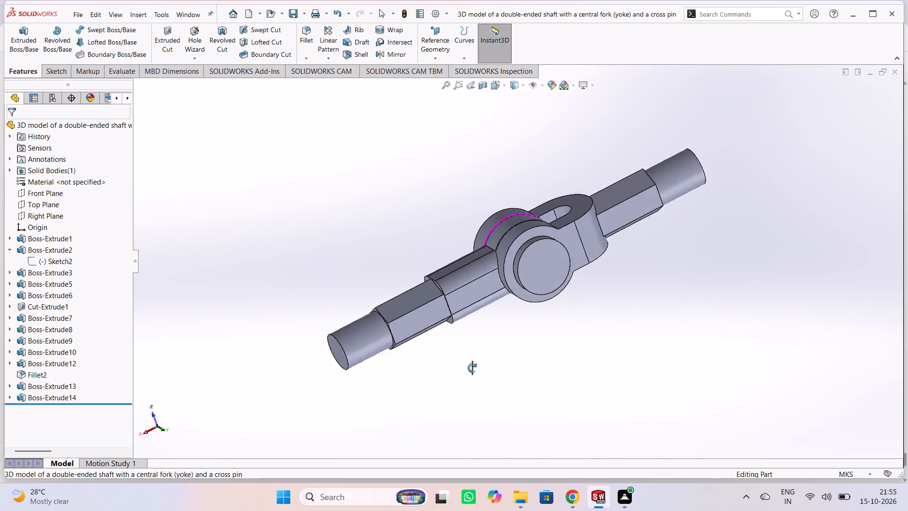
{"action": "middle_click_drag", "start_coordinate": [472, 368], "coordinate": [128, 280]}
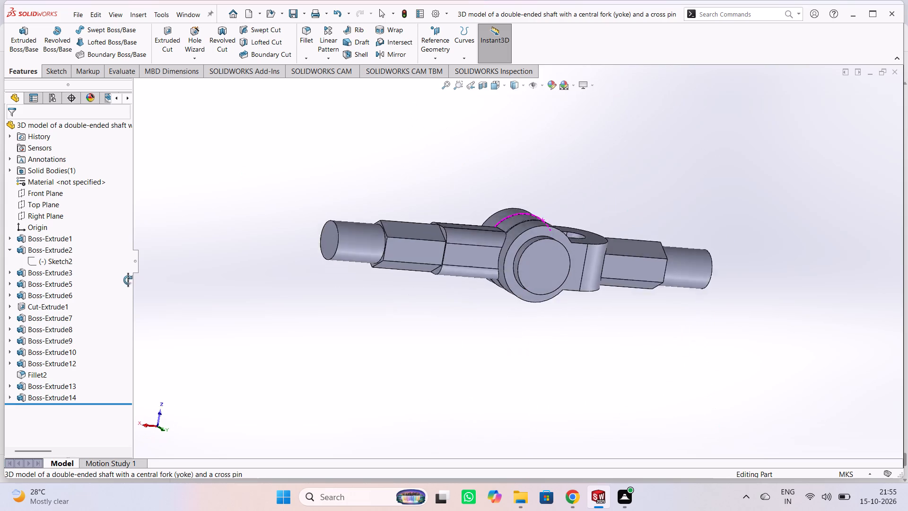
{"action": "middle_click_drag", "start_coordinate": [128, 280], "coordinate": [341, 190]}
{"action": "middle_click_drag", "start_coordinate": [329, 199], "coordinate": [648, 268]}
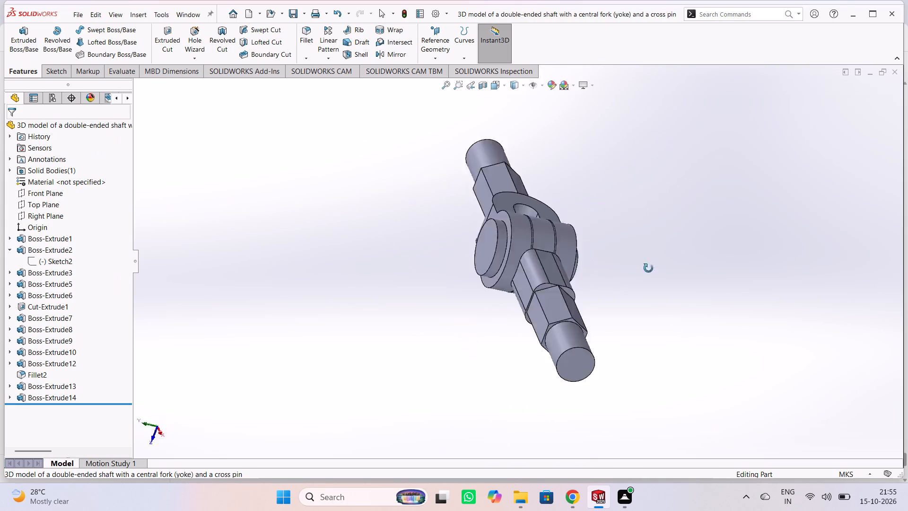
{"action": "middle_click_drag", "start_coordinate": [648, 268], "coordinate": [425, 154]}
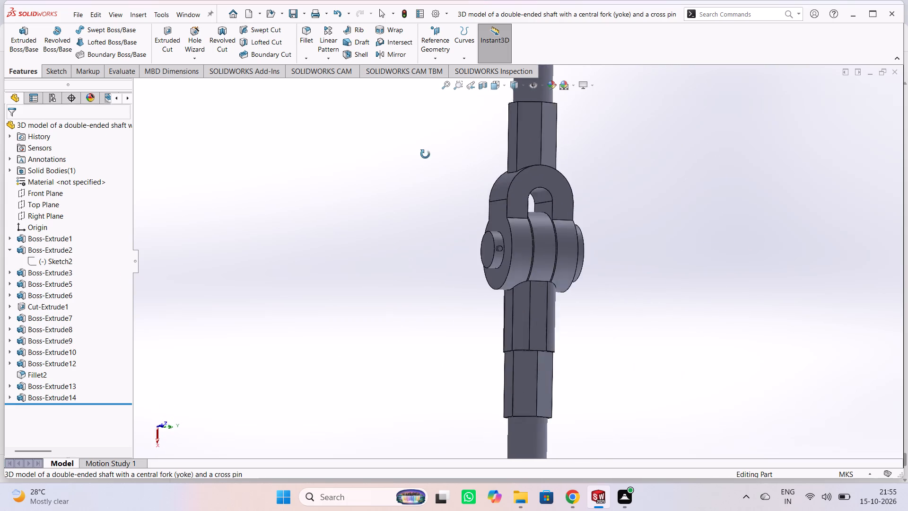
{"action": "middle_click_drag", "start_coordinate": [425, 154], "coordinate": [685, 264]}
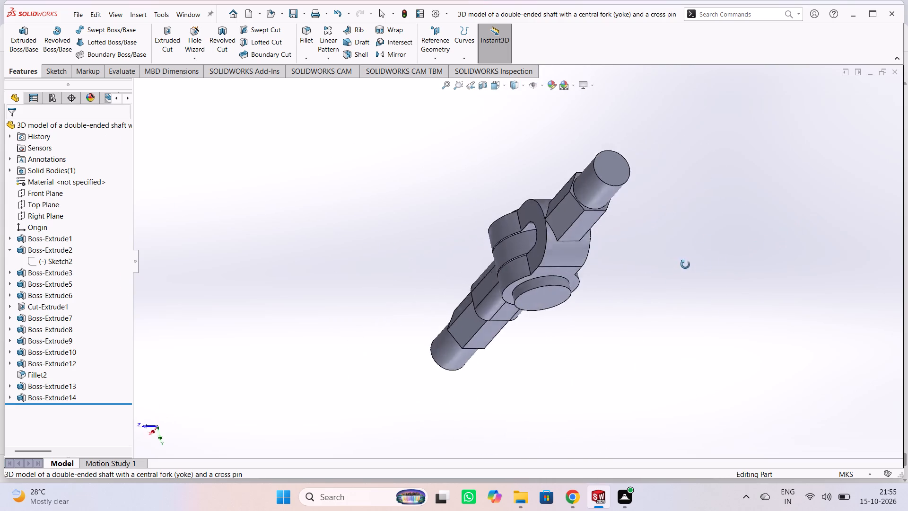
{"action": "middle_click_drag", "start_coordinate": [685, 264], "coordinate": [244, 273]}
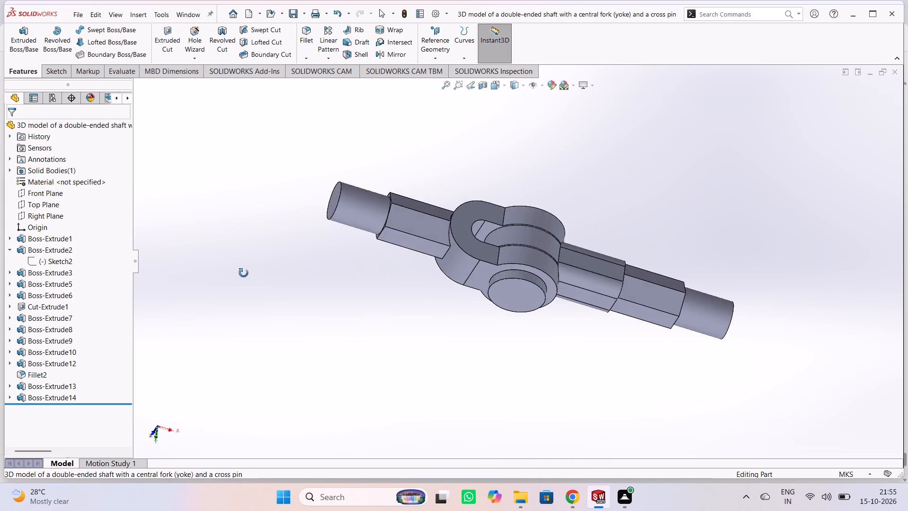
{"action": "middle_click_drag", "start_coordinate": [244, 273], "coordinate": [418, 228]}
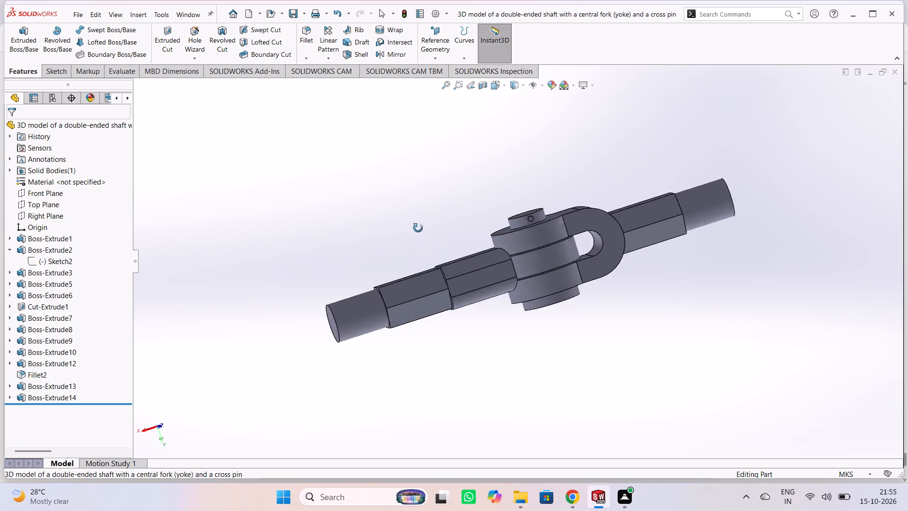
{"action": "middle_click_drag", "start_coordinate": [418, 228], "coordinate": [271, 300]}
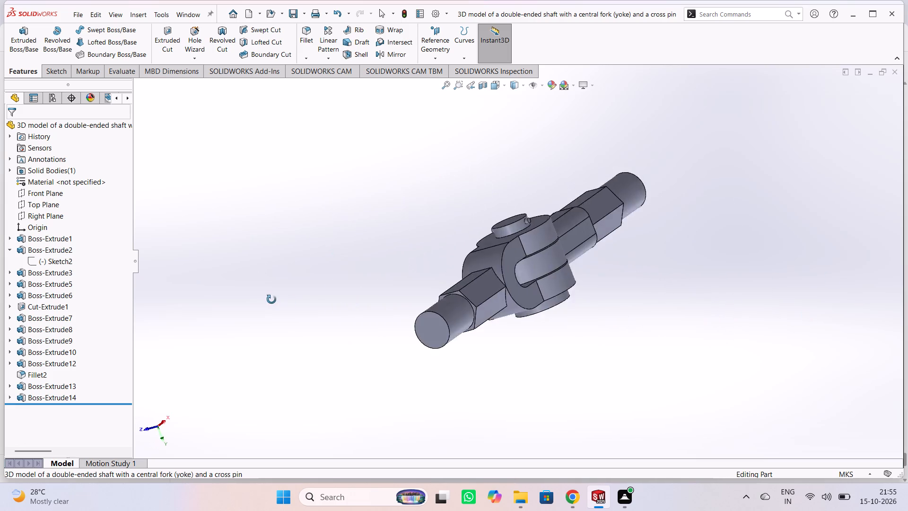
{"action": "middle_click_drag", "start_coordinate": [271, 300], "coordinate": [586, 230]}
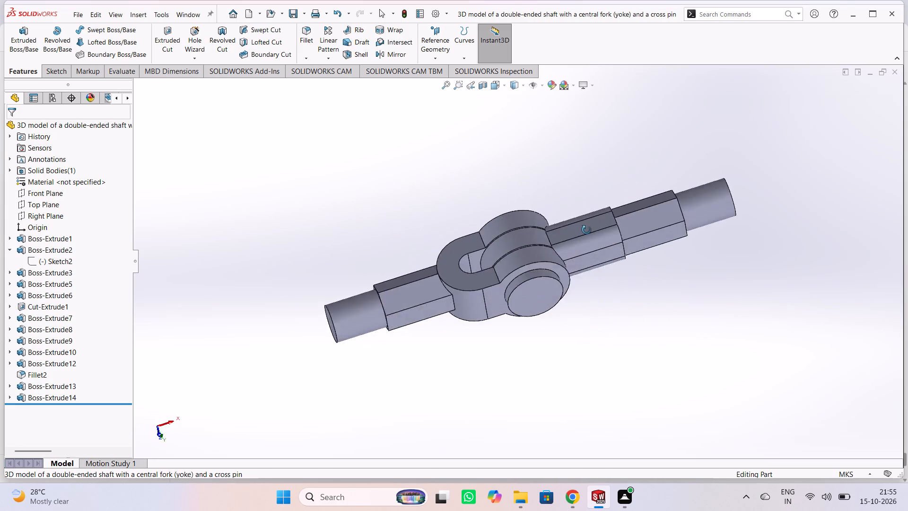
{"action": "middle_click_drag", "start_coordinate": [586, 230], "coordinate": [544, 74]}
{"action": "middle_click_drag", "start_coordinate": [635, 334], "coordinate": [595, 232]}
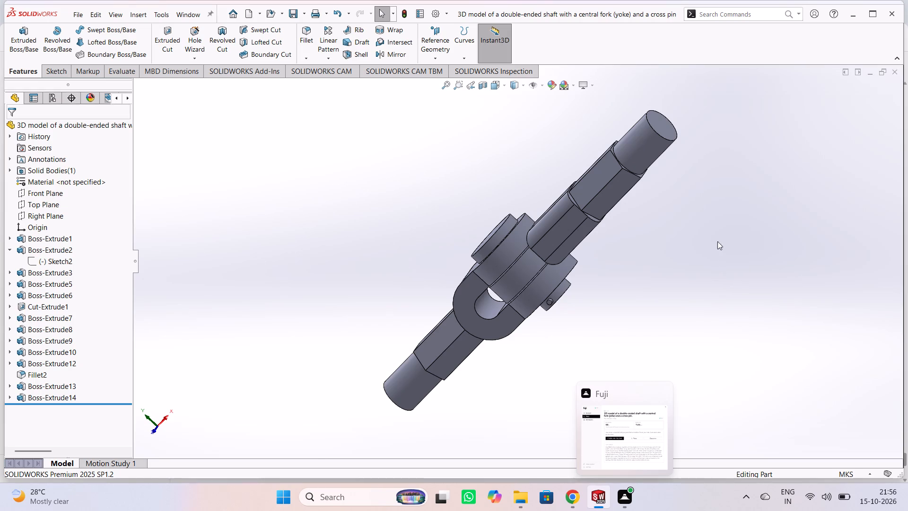
{"action": "middle_click_drag", "start_coordinate": [698, 253], "coordinate": [318, 264]}
{"action": "middle_click_drag", "start_coordinate": [725, 199], "coordinate": [377, 298]}
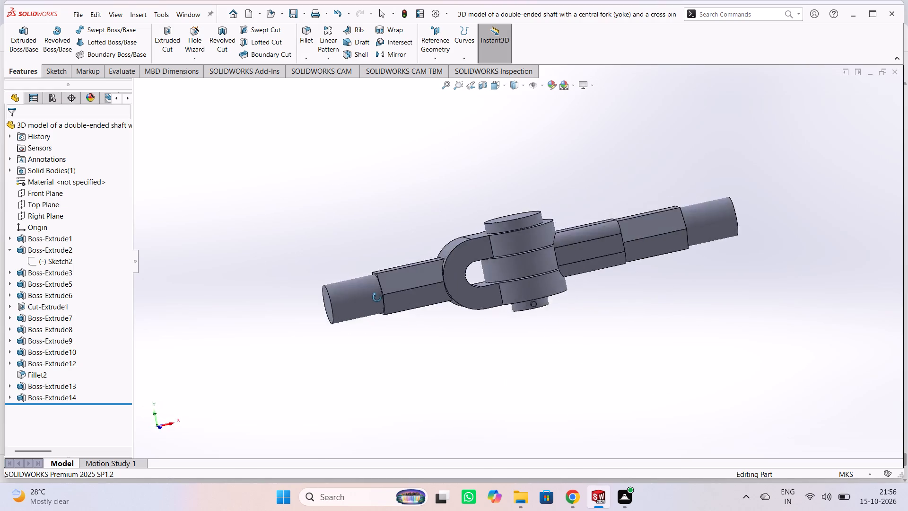
{"action": "middle_click_drag", "start_coordinate": [377, 298], "coordinate": [795, 292]}
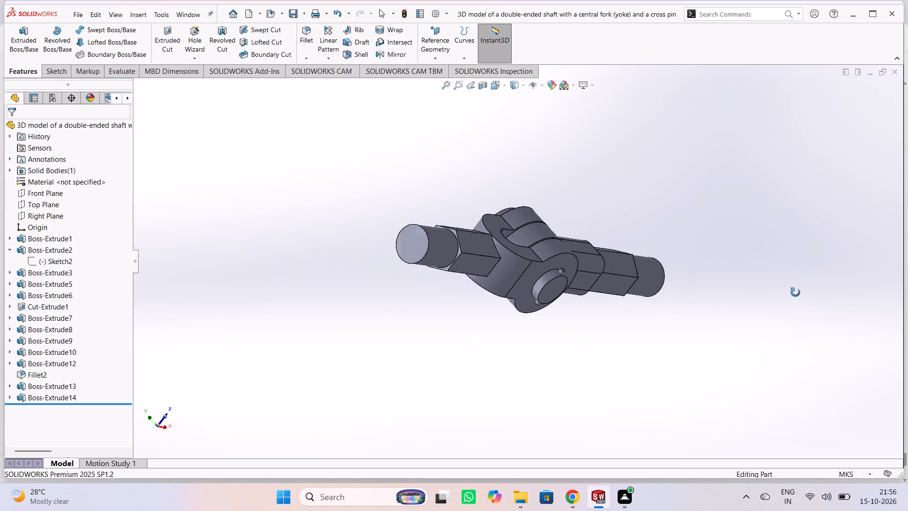
{"action": "middle_click_drag", "start_coordinate": [795, 292], "coordinate": [249, 180]}
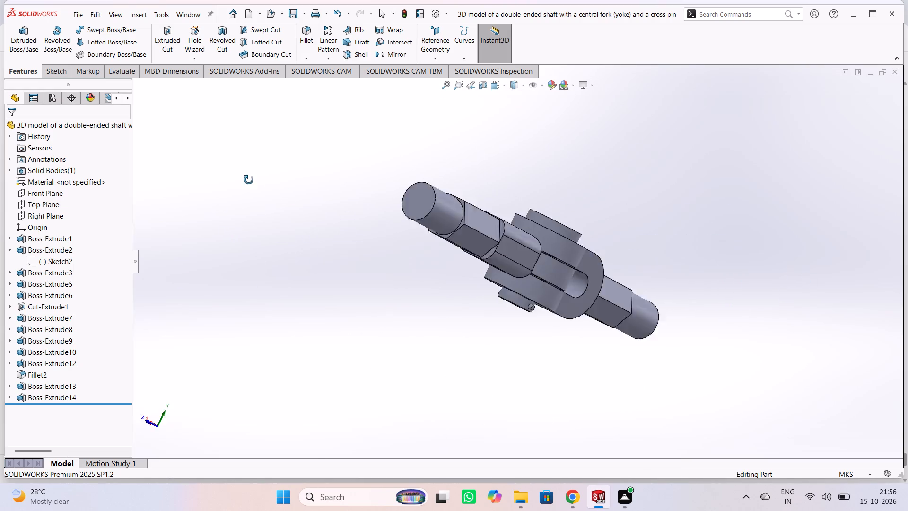
{"action": "middle_click_drag", "start_coordinate": [249, 180], "coordinate": [359, 291]}
{"action": "scroll", "coordinate": [359, 291], "scroll_direction": "up", "scroll_amount": 1}
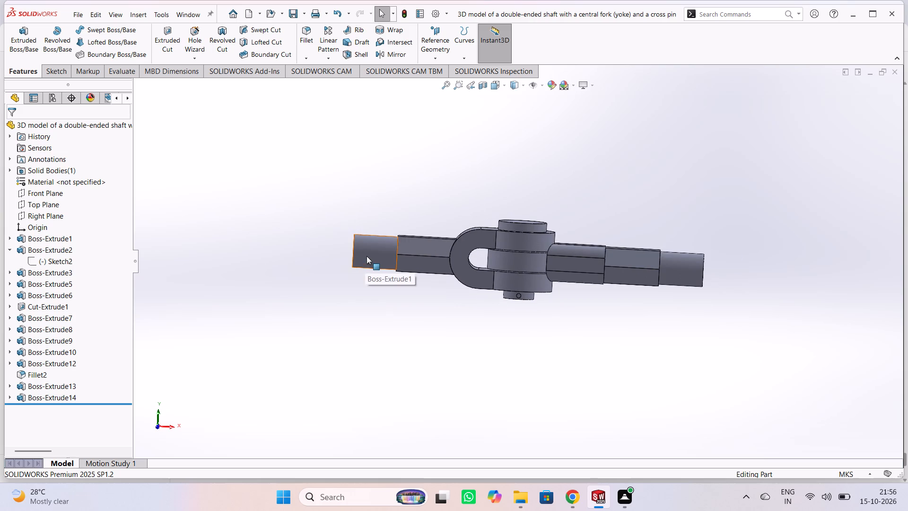
Apply a bright green colour to the fork and its attached hexagonal and round shaft sections (Boss-Extrude1, 2 and 3).
{"action": "left_click", "coordinate": [45, 236]}
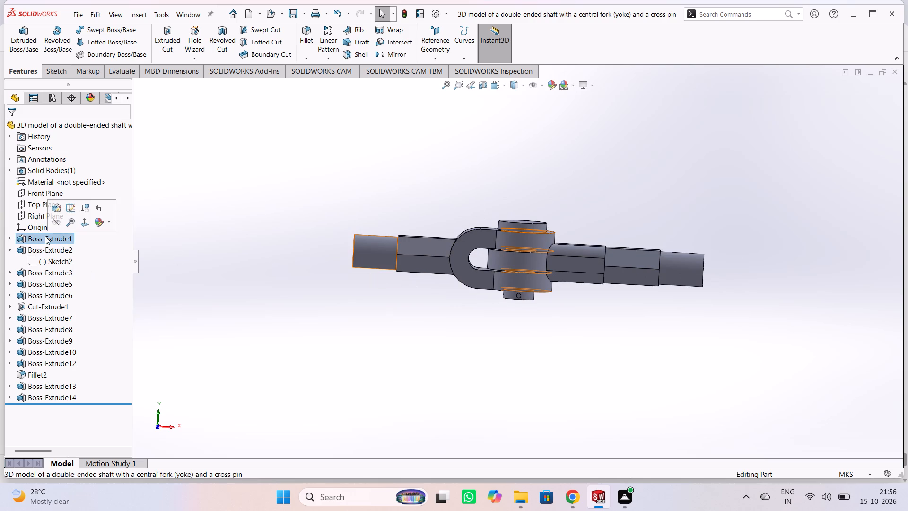
{"action": "left_click", "coordinate": [44, 250], "text": "shift"}
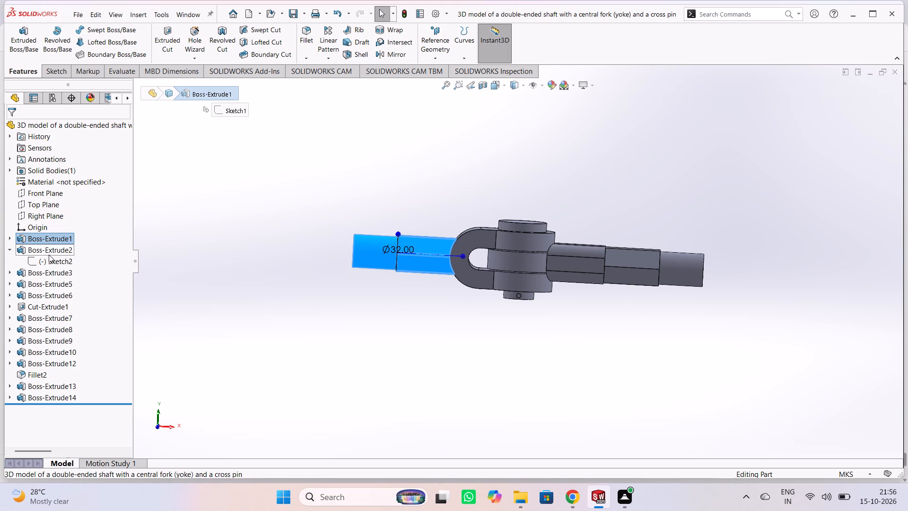
{"action": "left_click", "coordinate": [52, 273], "text": "shift"}
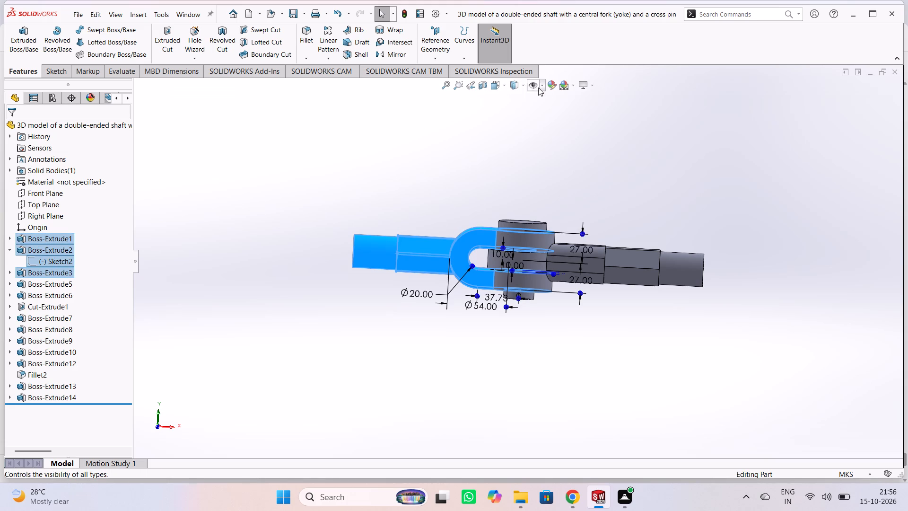
{"action": "left_click", "coordinate": [551, 88]}
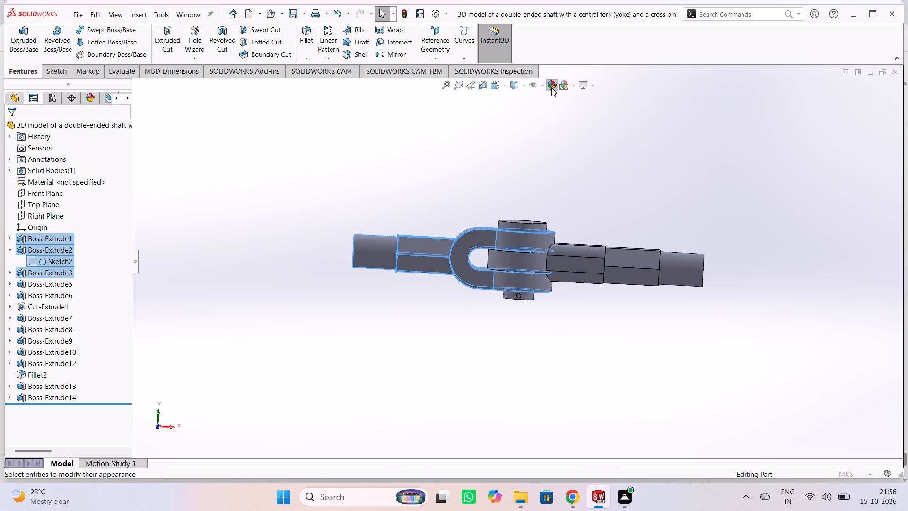
{"action": "left_click", "coordinate": [53, 415]}
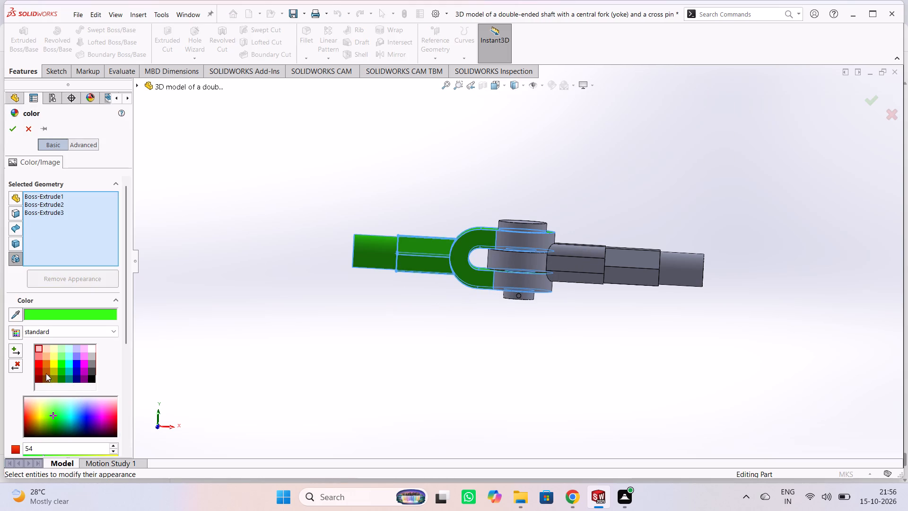
{"action": "left_click", "coordinate": [12, 132]}
{"action": "left_click", "coordinate": [193, 179]}
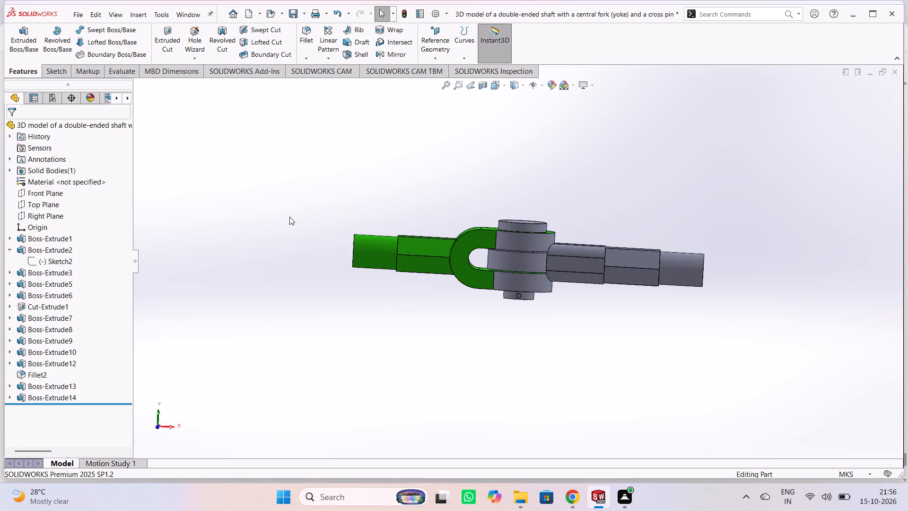
Edit the appearance of the U-shaped fork feature (Boss-Extrude3) to a slightly different bright green with red value 50.
{"action": "middle_click_drag", "start_coordinate": [289, 217], "coordinate": [283, 229]}
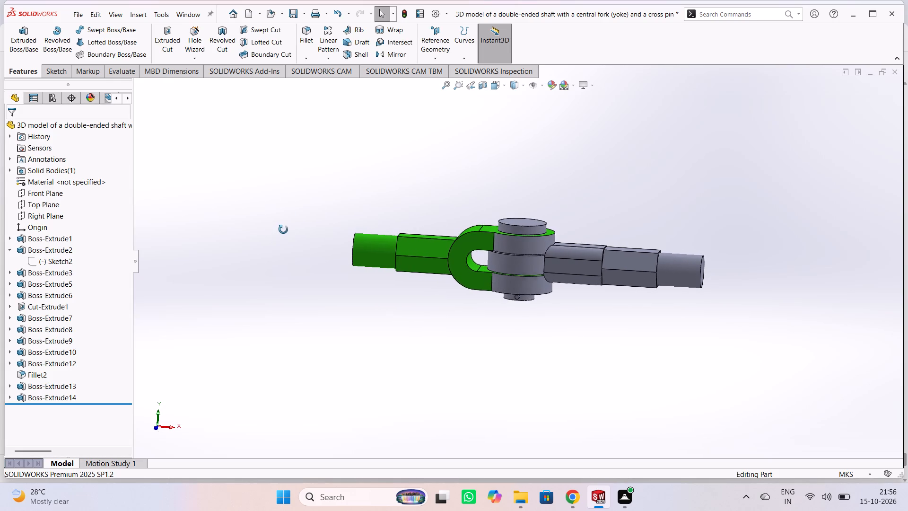
{"action": "middle_click_drag", "start_coordinate": [283, 229], "coordinate": [291, 225]}
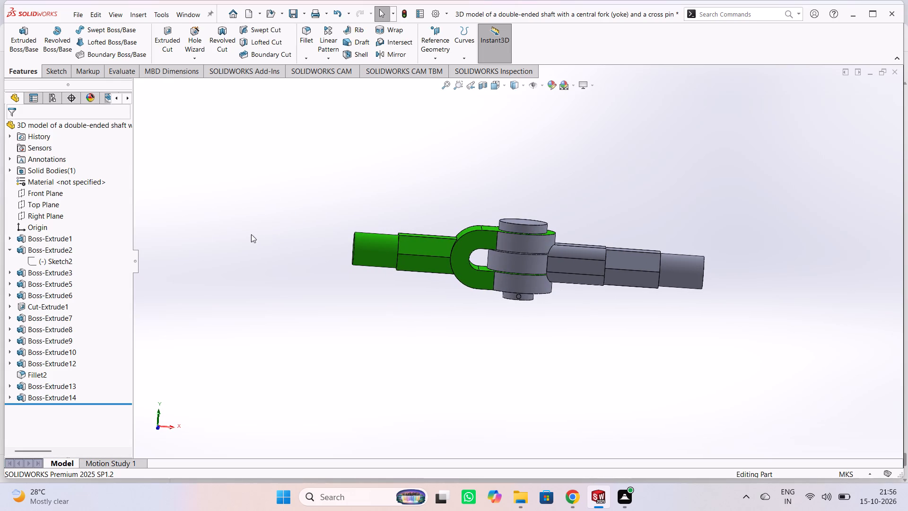
{"action": "left_click", "coordinate": [49, 274]}
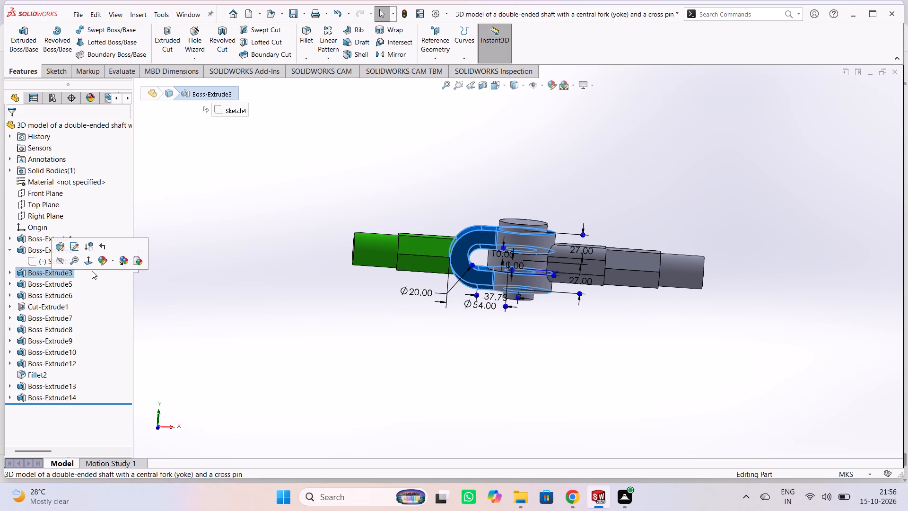
{"action": "left_click", "coordinate": [101, 260]}
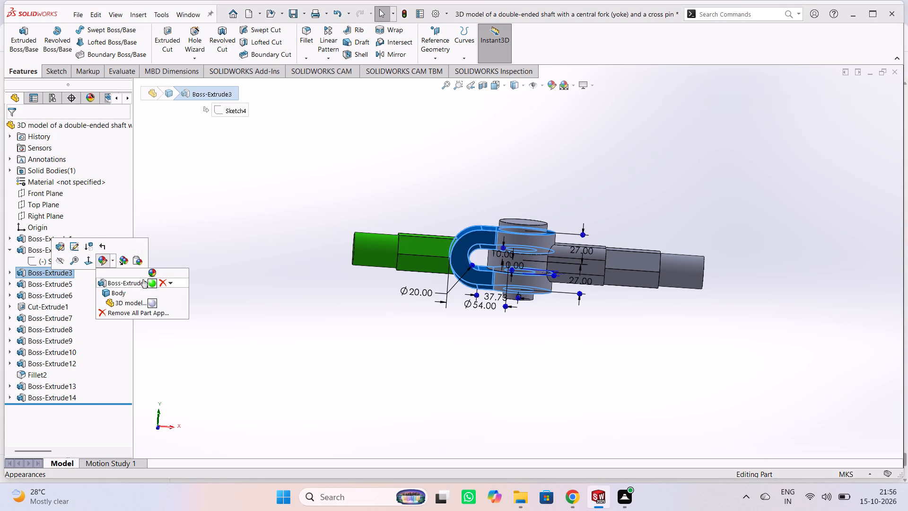
{"action": "left_click", "coordinate": [149, 282]}
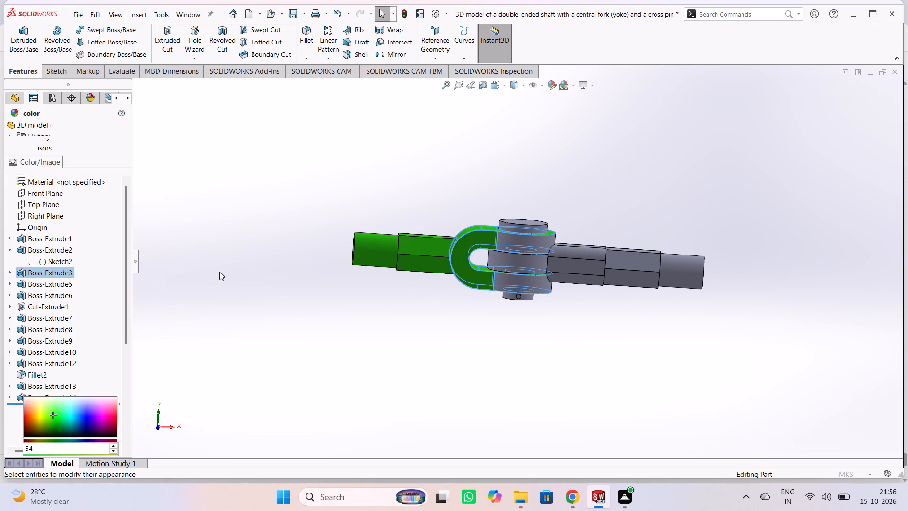
{"action": "left_click", "coordinate": [55, 413]}
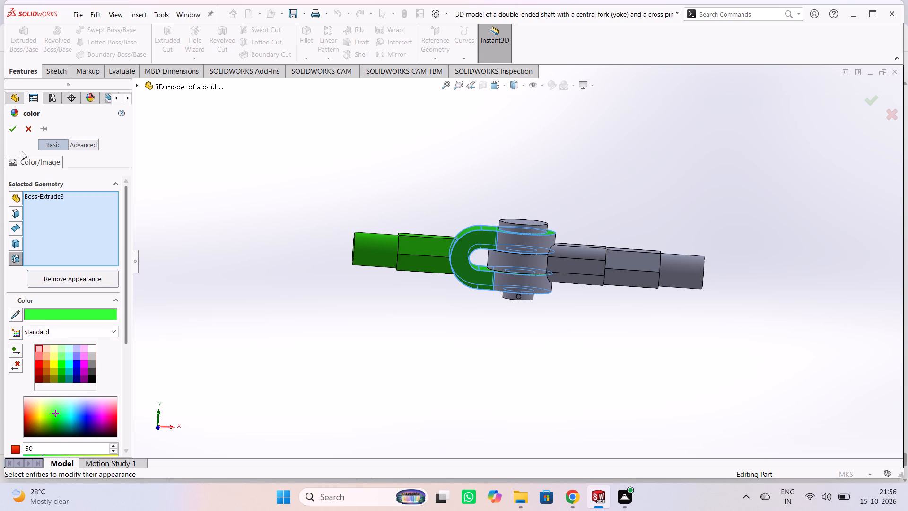
{"action": "left_click", "coordinate": [10, 128]}
{"action": "left_click", "coordinate": [261, 176]}
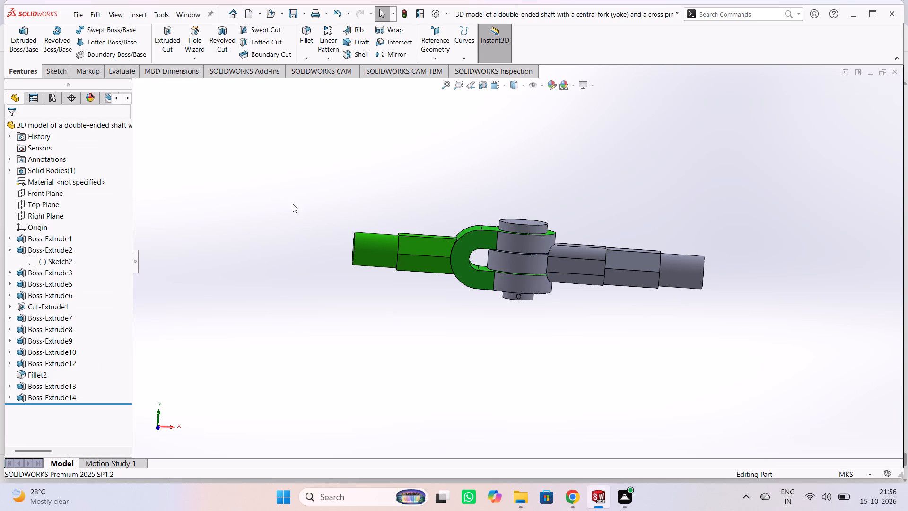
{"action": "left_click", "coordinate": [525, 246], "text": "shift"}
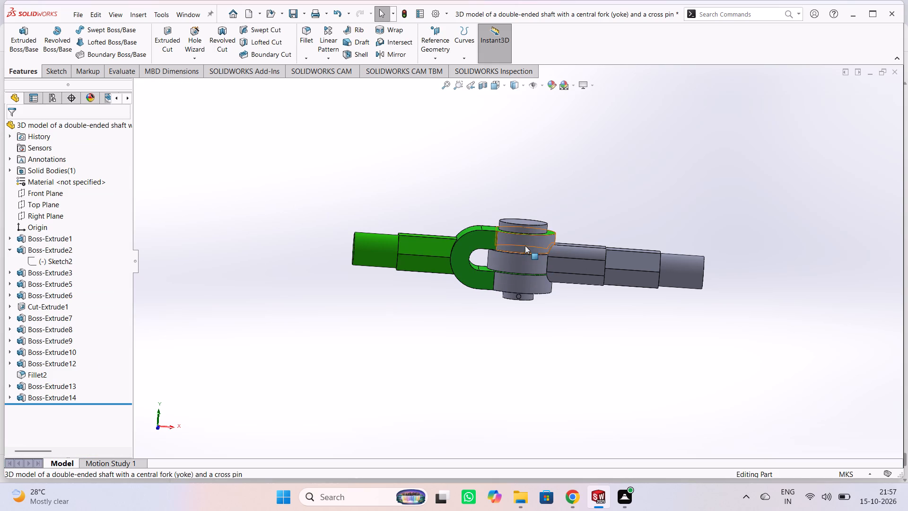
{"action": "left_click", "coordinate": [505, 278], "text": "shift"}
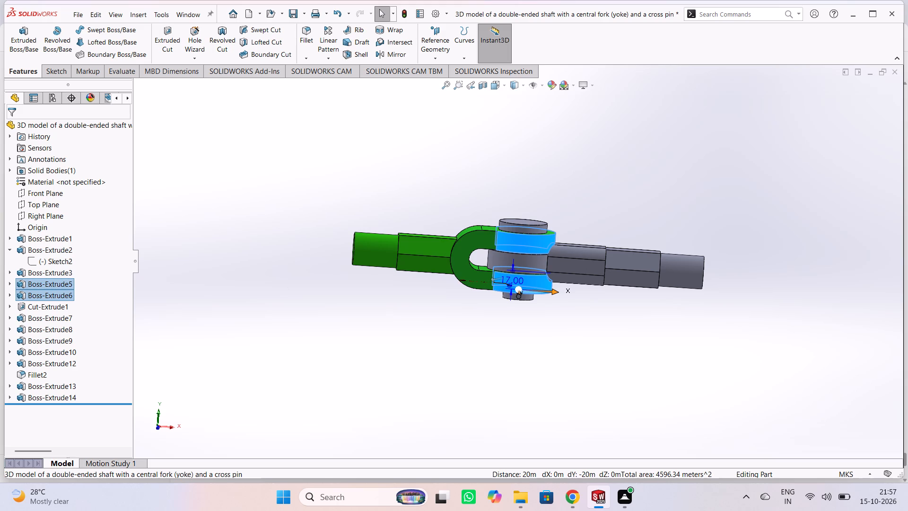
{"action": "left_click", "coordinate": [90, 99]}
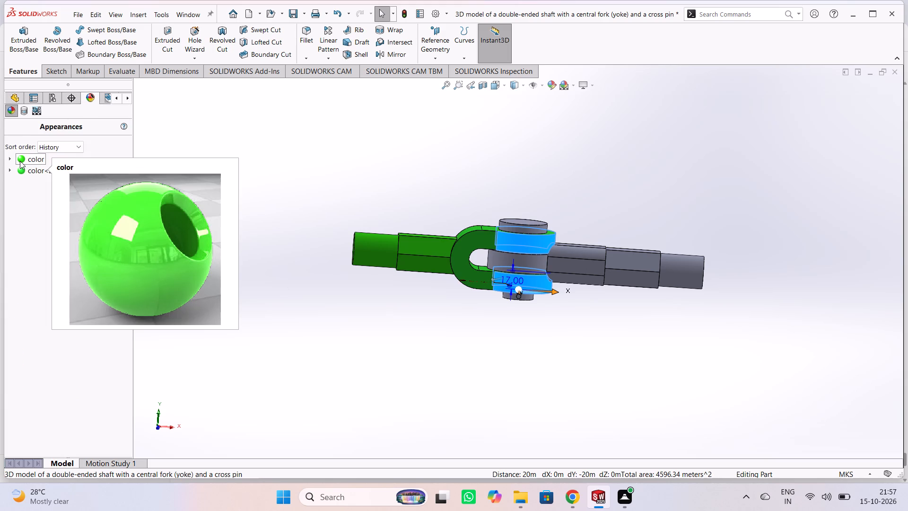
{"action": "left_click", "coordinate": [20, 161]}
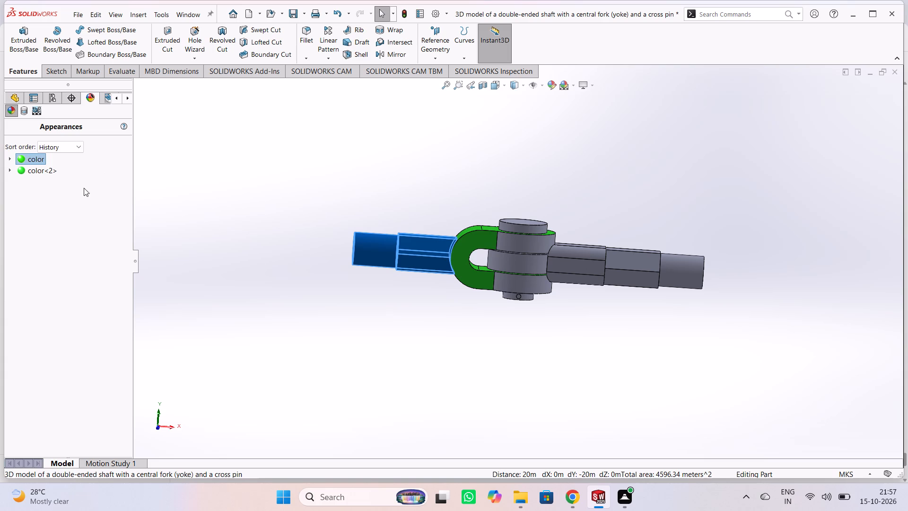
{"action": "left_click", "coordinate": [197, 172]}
Apply a lighter green with red value 93 to the whole part, covering the cross pin and the uncoloured shaft side.
{"action": "left_click", "coordinate": [550, 87]}
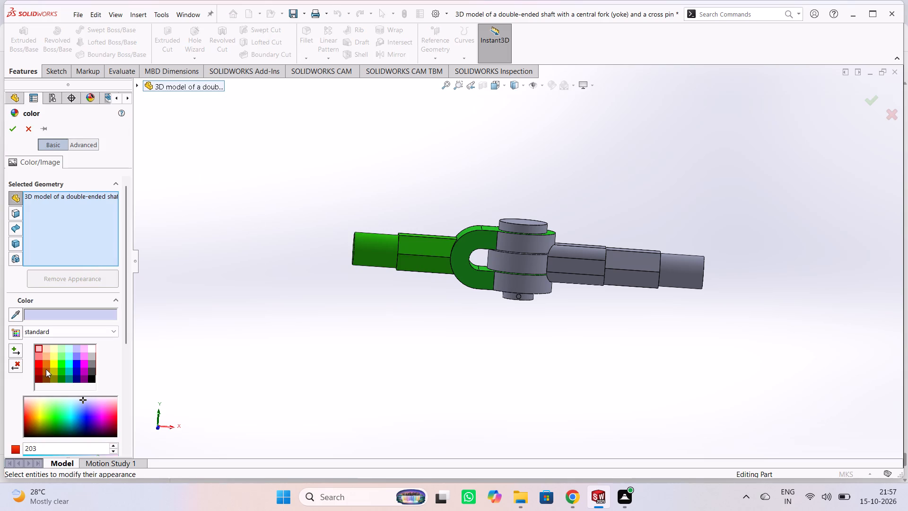
{"action": "left_click", "coordinate": [58, 409]}
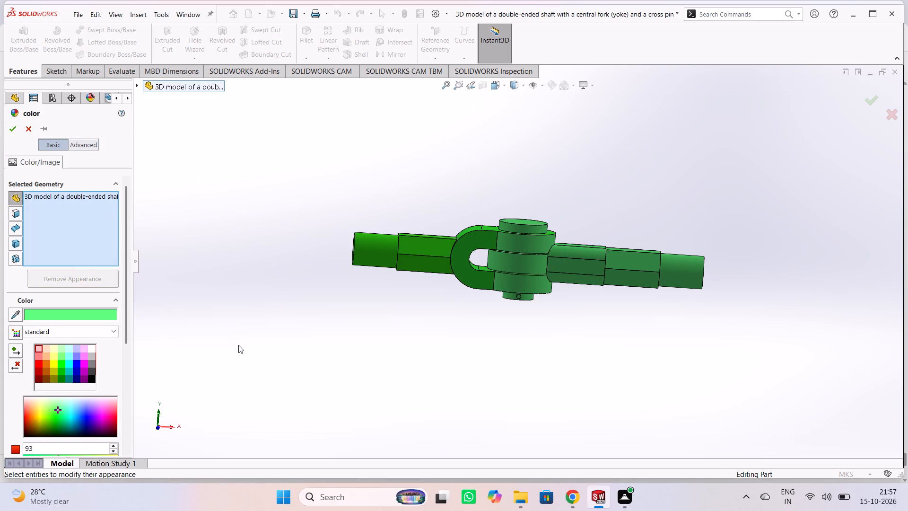
{"action": "left_click", "coordinate": [264, 330]}
{"action": "middle_click_drag", "start_coordinate": [227, 269], "coordinate": [261, 329]}
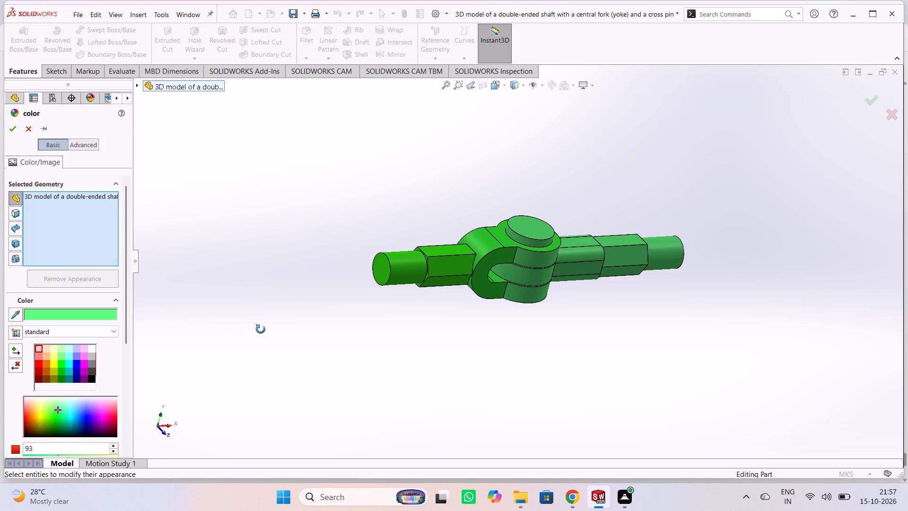
{"action": "middle_click_drag", "start_coordinate": [261, 329], "coordinate": [250, 320]}
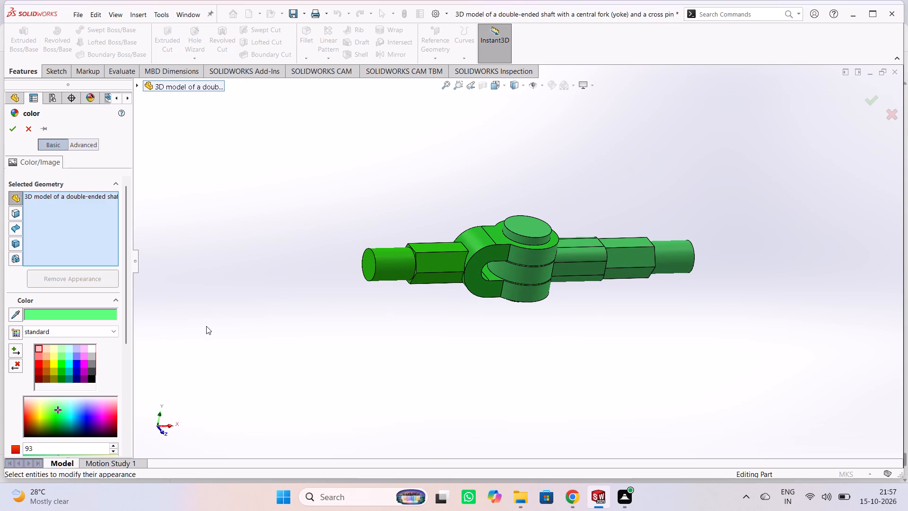
{"action": "left_click", "coordinate": [13, 129]}
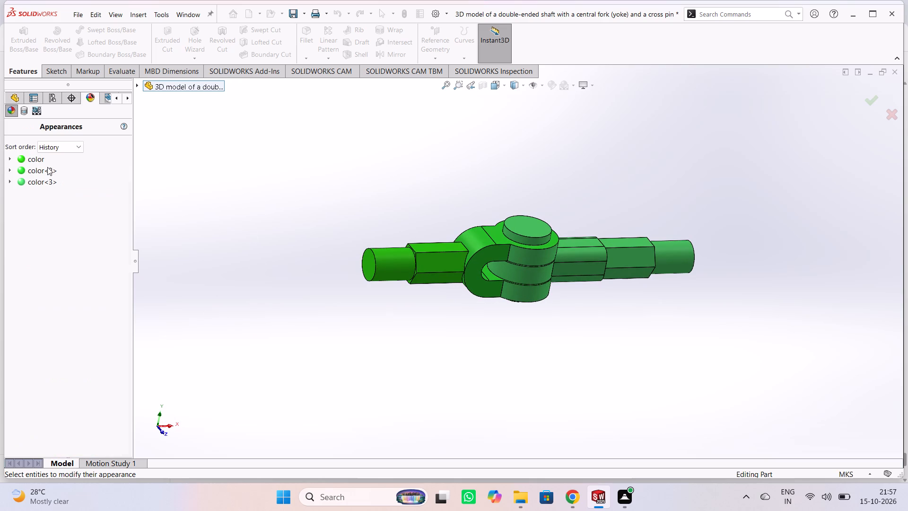
{"action": "left_click", "coordinate": [306, 223]}
Examine the green-coloured shaft, fork and cross pin from all sides.
{"action": "middle_click_drag", "start_coordinate": [749, 212], "coordinate": [698, 251]}
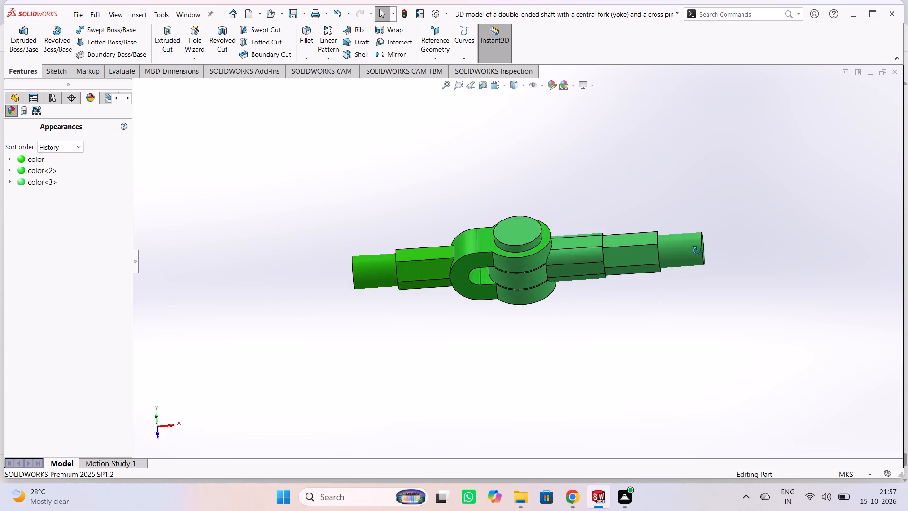
{"action": "middle_click_drag", "start_coordinate": [698, 251], "coordinate": [322, 229]}
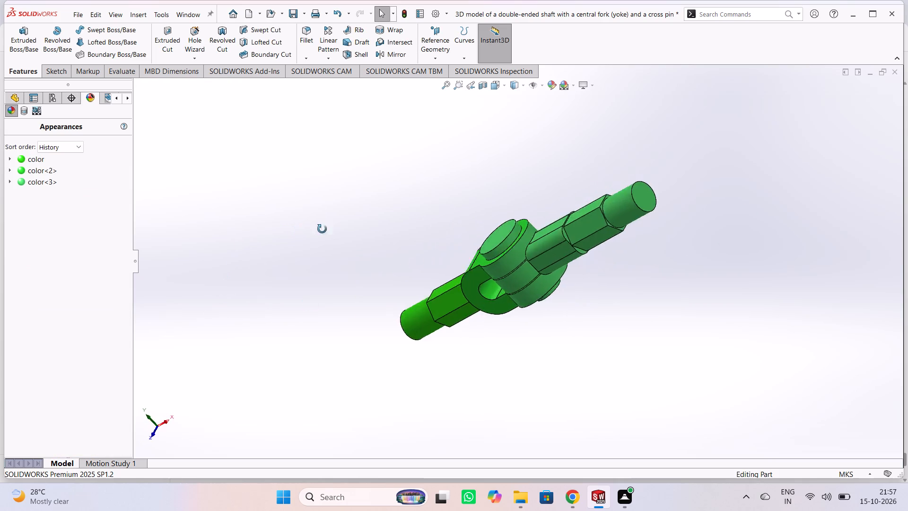
{"action": "middle_click_drag", "start_coordinate": [322, 229], "coordinate": [623, 182]}
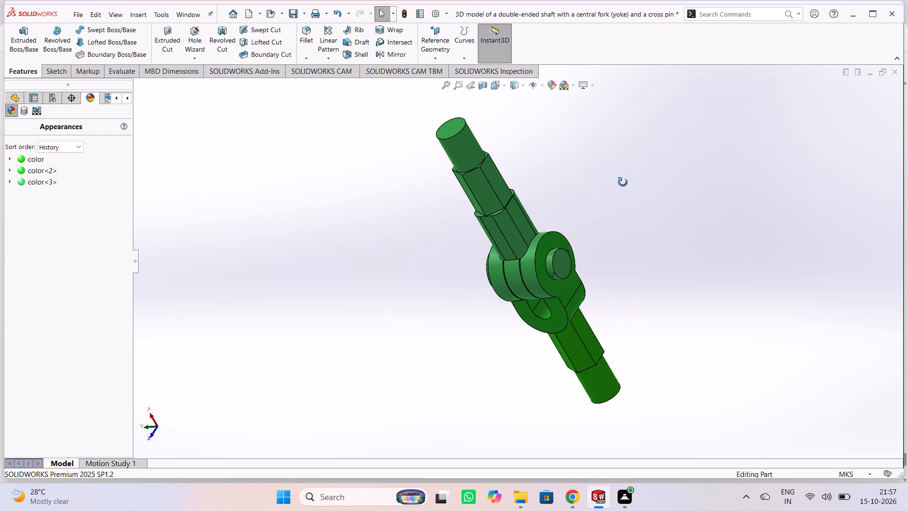
{"action": "middle_click_drag", "start_coordinate": [623, 182], "coordinate": [384, 197]}
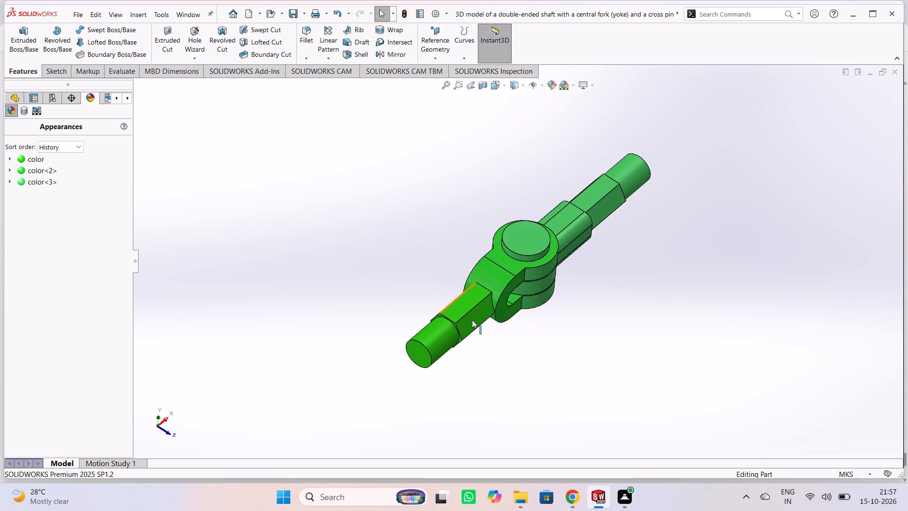
{"action": "middle_click_drag", "start_coordinate": [497, 358], "coordinate": [327, 274]}
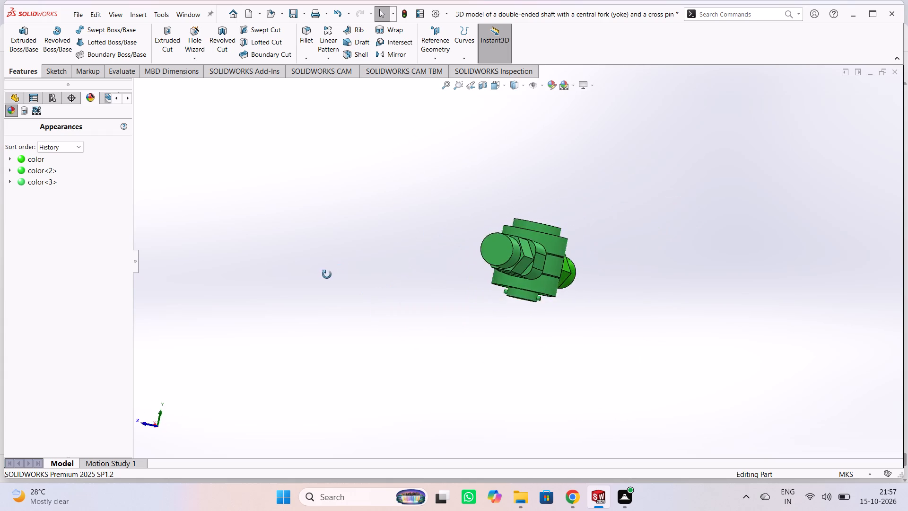
{"action": "middle_click_drag", "start_coordinate": [327, 274], "coordinate": [440, 357]}
{"action": "middle_click_drag", "start_coordinate": [460, 164], "coordinate": [422, 216]}
Inspect the model's interior in a temporary planar section view on the Front Plane with 0.00 m offset, then close it.
{"action": "left_click", "coordinate": [483, 89]}
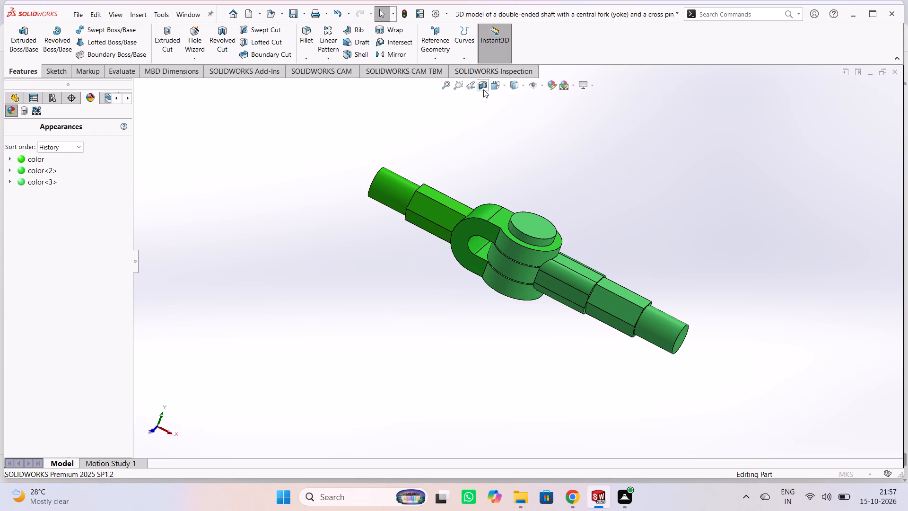
{"action": "middle_click_drag", "start_coordinate": [365, 258], "coordinate": [392, 288]}
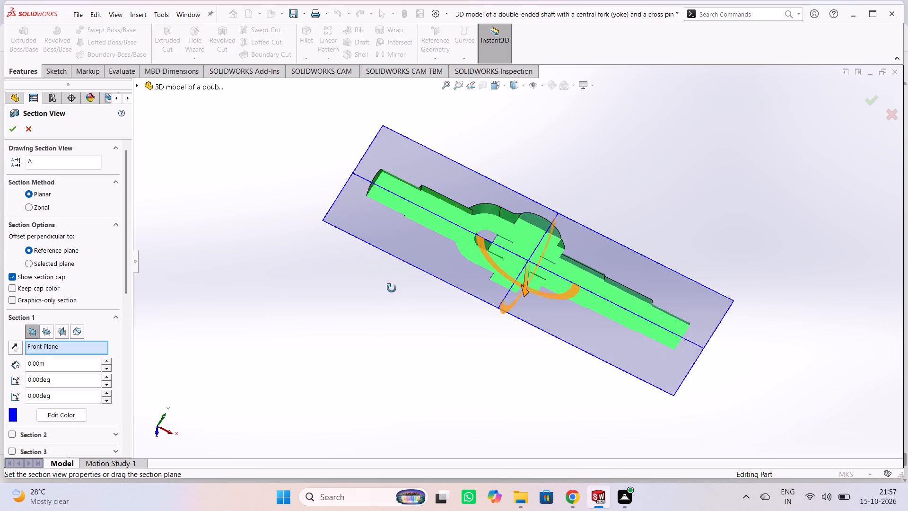
{"action": "middle_click_drag", "start_coordinate": [392, 288], "coordinate": [762, 220]}
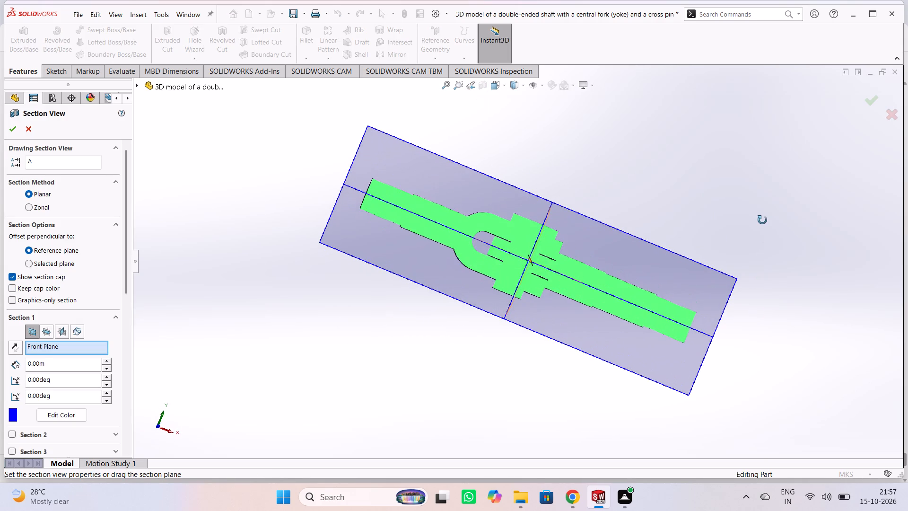
{"action": "middle_click_drag", "start_coordinate": [762, 220], "coordinate": [467, 319]}
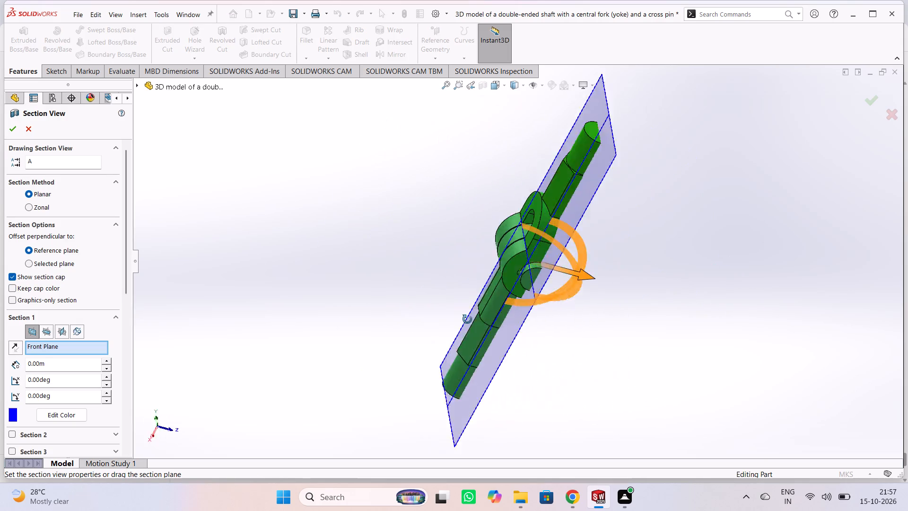
{"action": "middle_click_drag", "start_coordinate": [467, 319], "coordinate": [575, 332]}
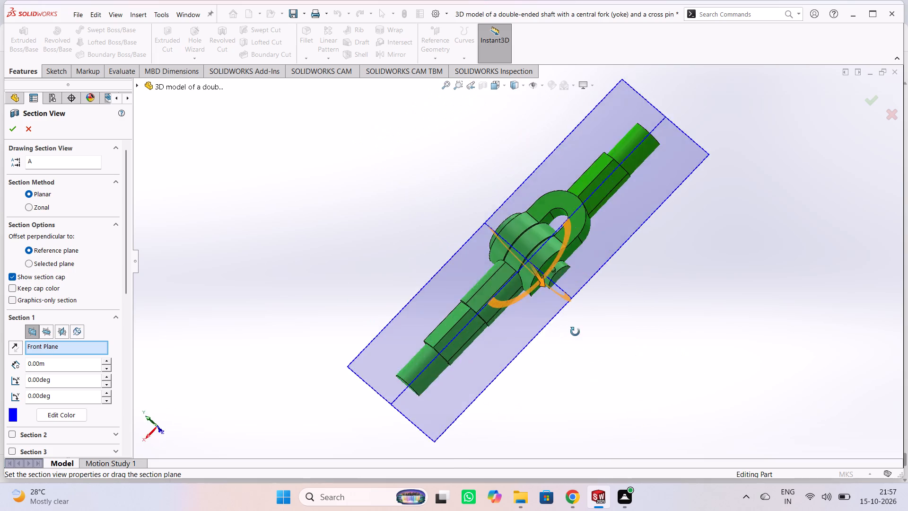
{"action": "middle_click_drag", "start_coordinate": [575, 332], "coordinate": [763, 295]}
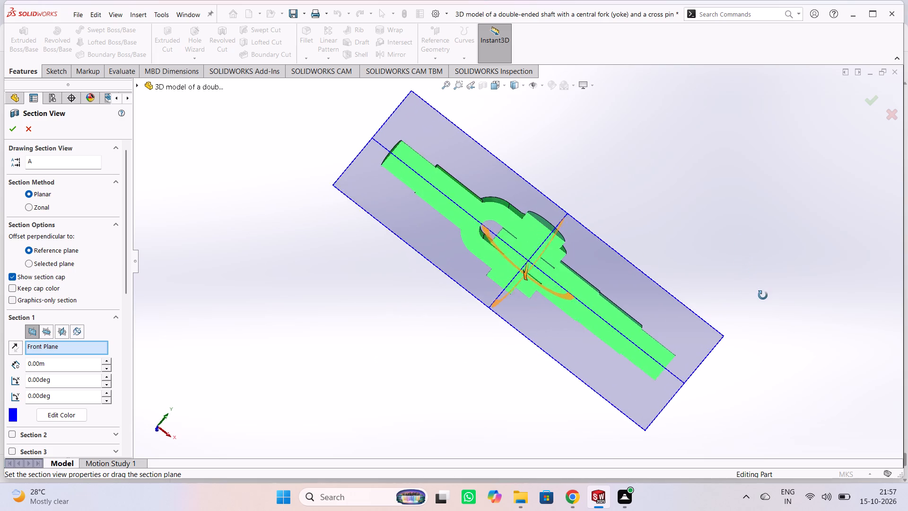
{"action": "middle_click_drag", "start_coordinate": [763, 295], "coordinate": [767, 302]}
{"action": "middle_click_drag", "start_coordinate": [407, 280], "coordinate": [427, 301]}
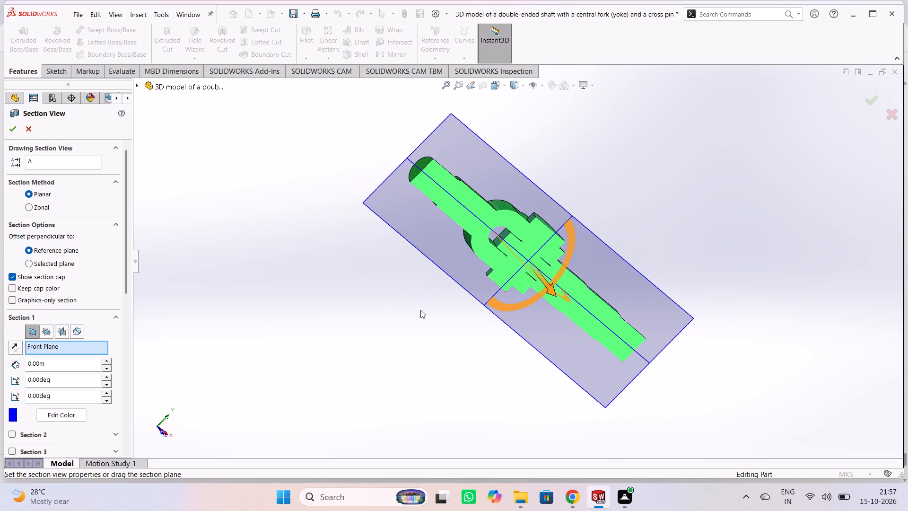
{"action": "key", "text": "Escape"}
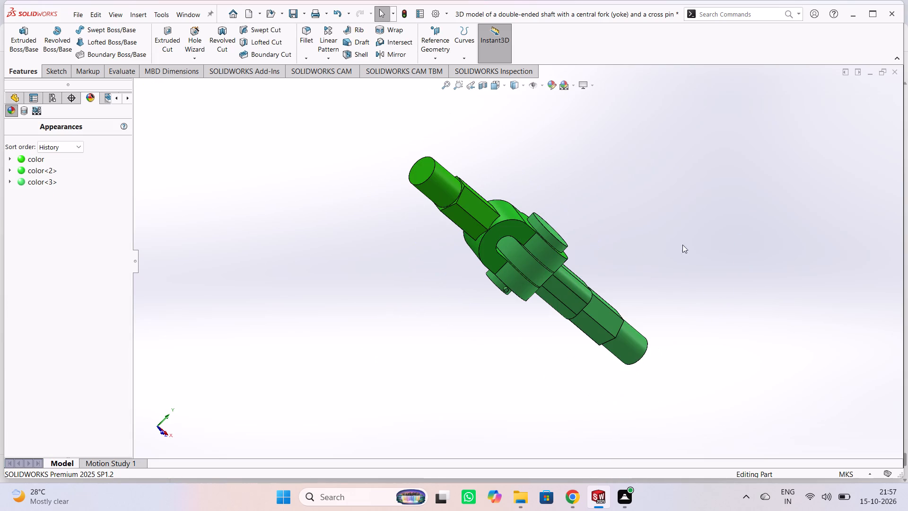
Examine the finished green double-ended shaft, its central fork and the cross pin from all sides and both ends.
{"action": "middle_click_drag", "start_coordinate": [688, 210], "coordinate": [252, 288]}
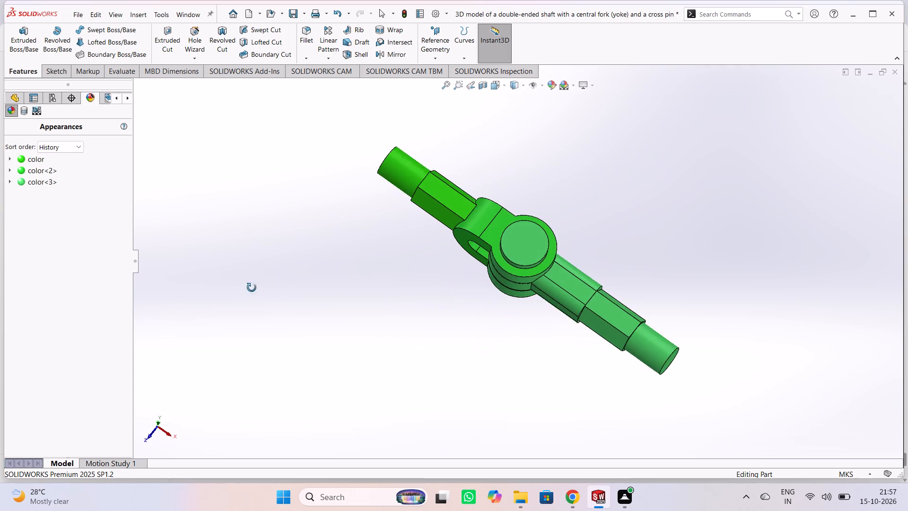
{"action": "middle_click_drag", "start_coordinate": [252, 288], "coordinate": [184, 328]}
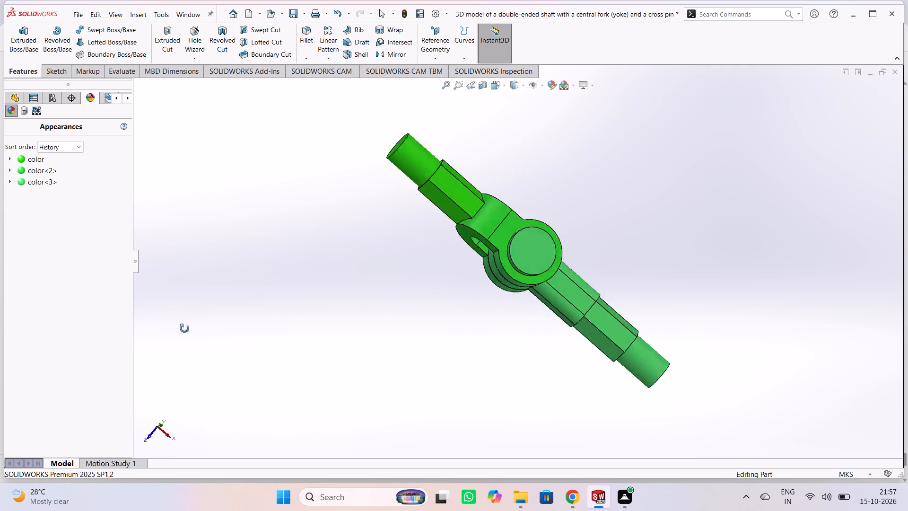
{"action": "middle_click_drag", "start_coordinate": [184, 328], "coordinate": [554, 178]}
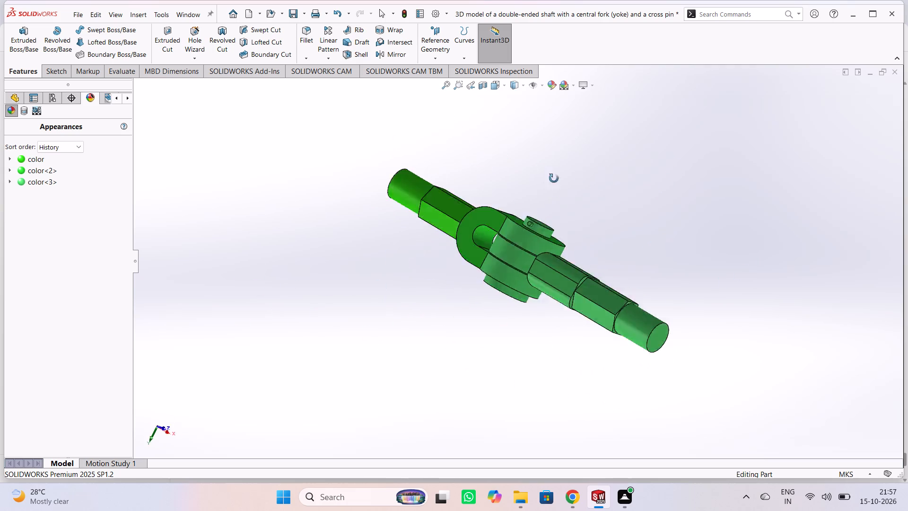
{"action": "middle_click_drag", "start_coordinate": [554, 178], "coordinate": [458, 247]}
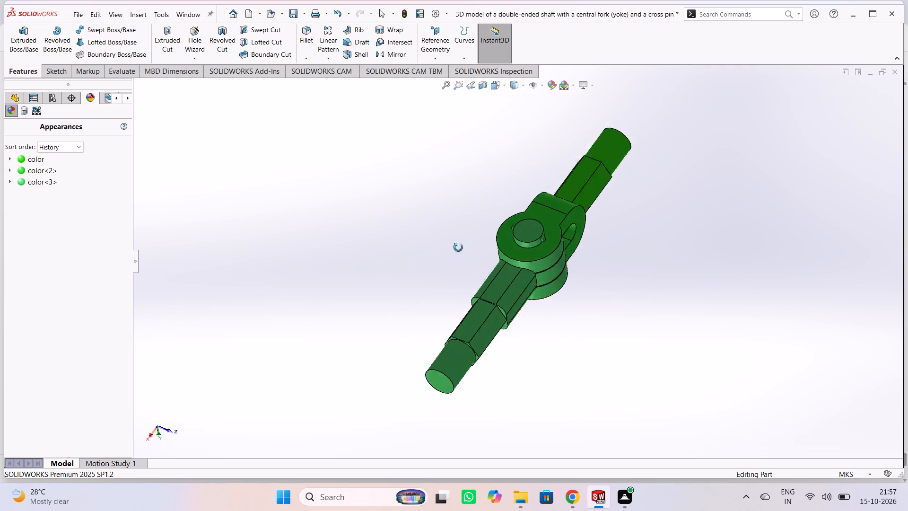
{"action": "middle_click_drag", "start_coordinate": [458, 247], "coordinate": [715, 281]}
{"action": "middle_click_drag", "start_coordinate": [345, 166], "coordinate": [352, 193]}
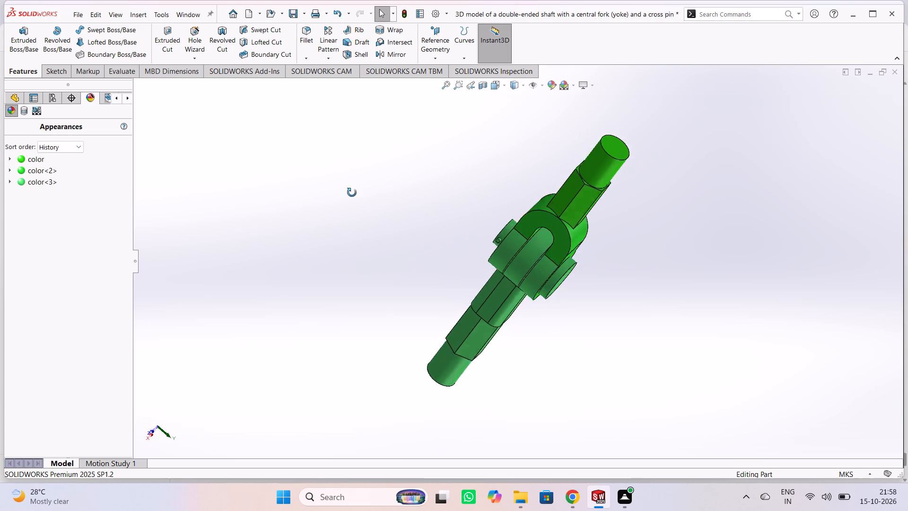
{"action": "middle_click_drag", "start_coordinate": [352, 193], "coordinate": [723, 321]}
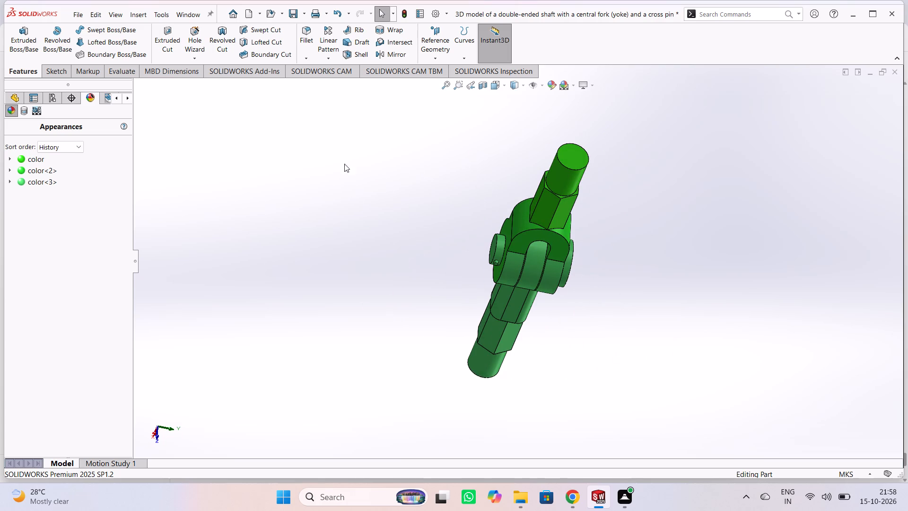
{"action": "middle_click_drag", "start_coordinate": [335, 148], "coordinate": [756, 277]}
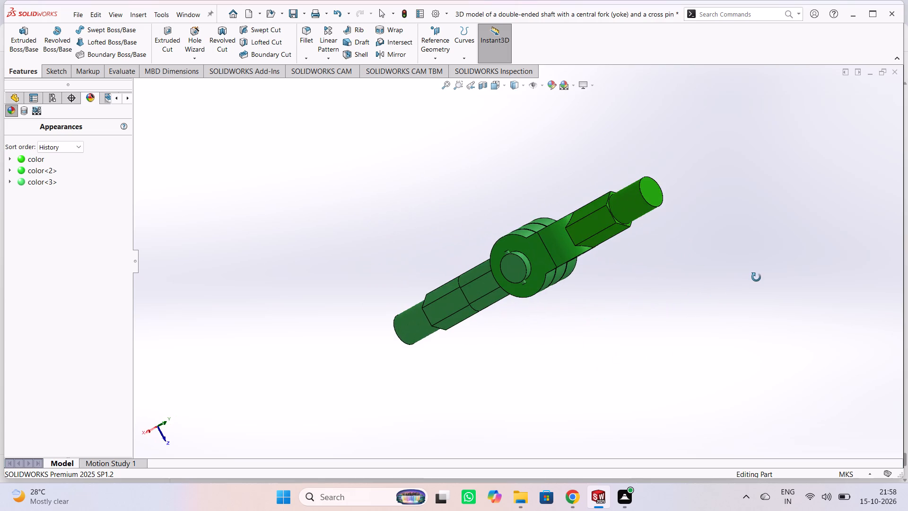
{"action": "middle_click_drag", "start_coordinate": [756, 277], "coordinate": [533, 280]}
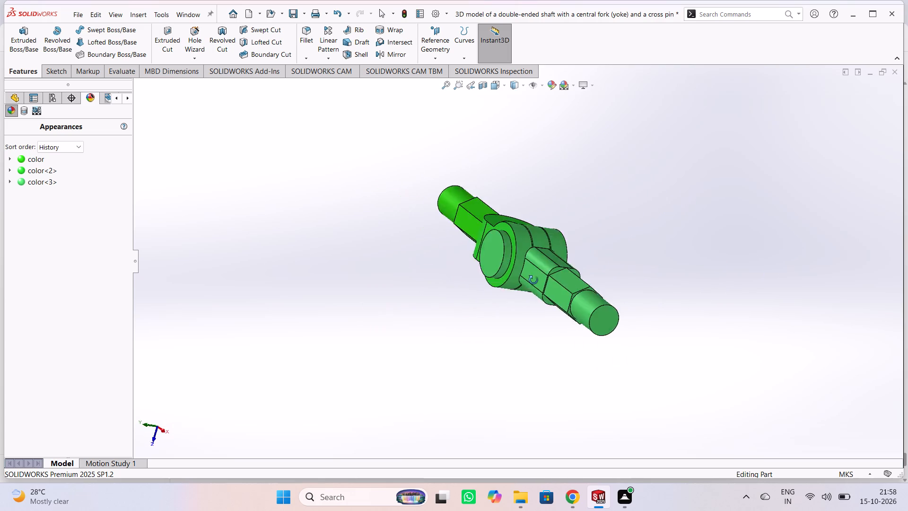
{"action": "middle_click_drag", "start_coordinate": [533, 280], "coordinate": [601, 344]}
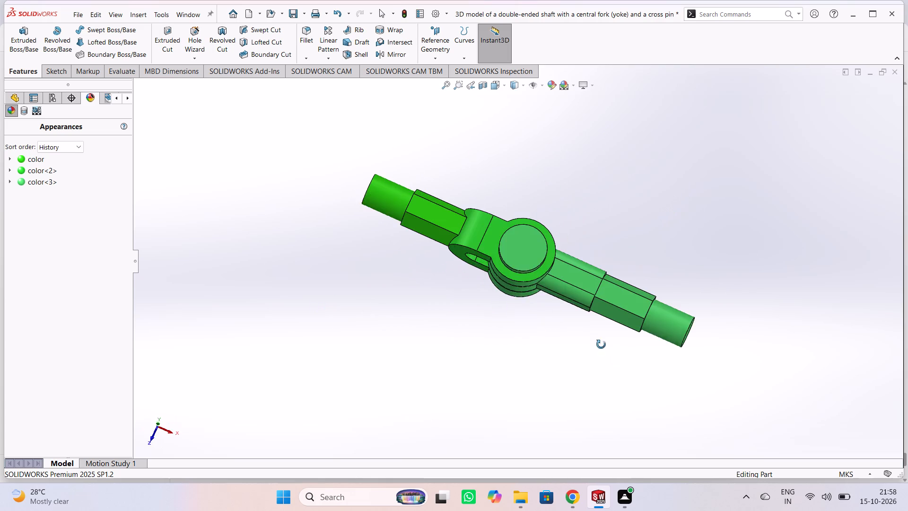
{"action": "middle_click_drag", "start_coordinate": [601, 344], "coordinate": [603, 360]}
{"action": "middle_click_drag", "start_coordinate": [626, 461], "coordinate": [631, 456]}
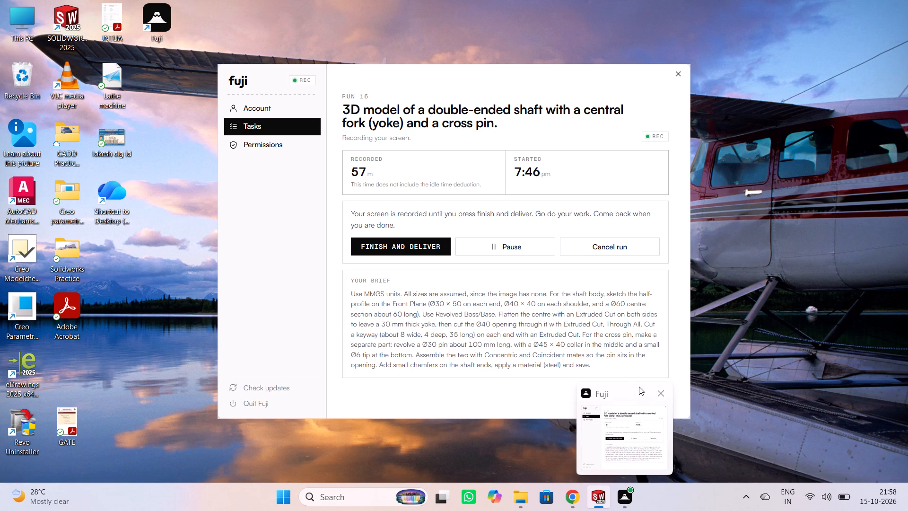
{"action": "middle_click_drag", "start_coordinate": [707, 264], "coordinate": [596, 288]}
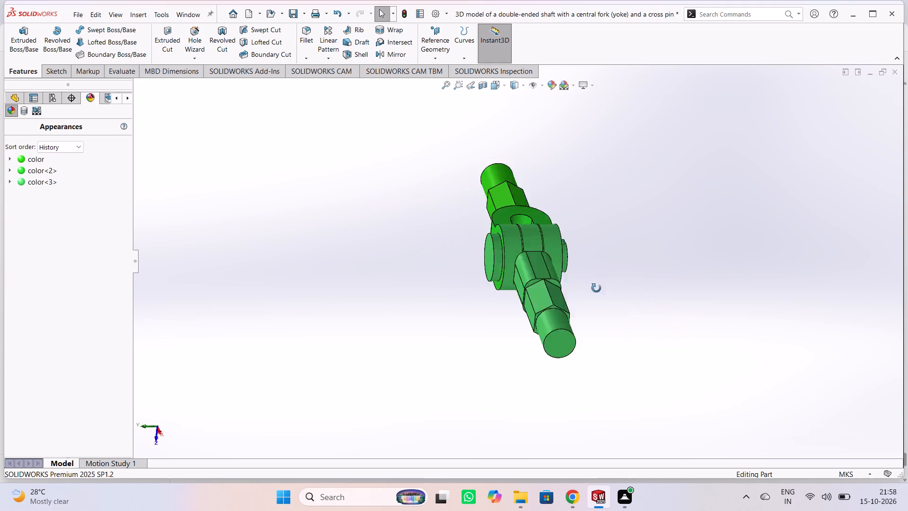
{"action": "middle_click_drag", "start_coordinate": [596, 288], "coordinate": [528, 323]}
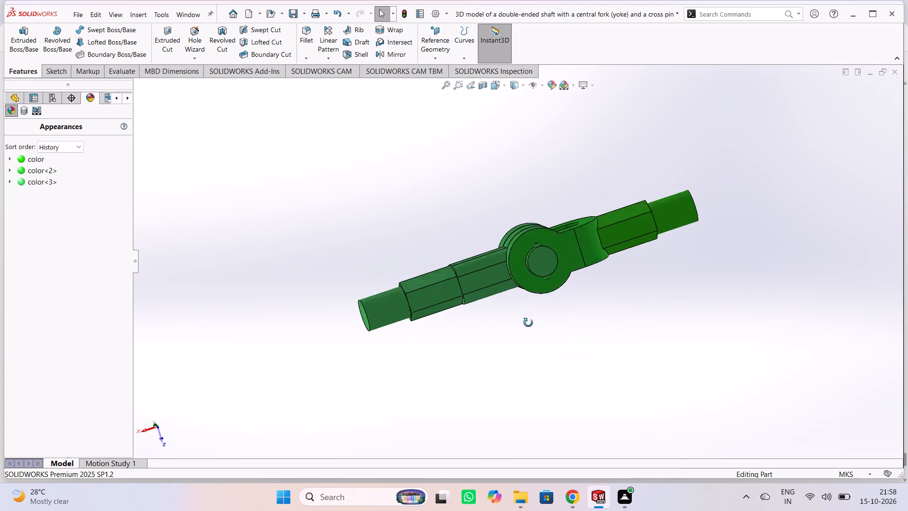
{"action": "middle_click_drag", "start_coordinate": [528, 323], "coordinate": [746, 295]}
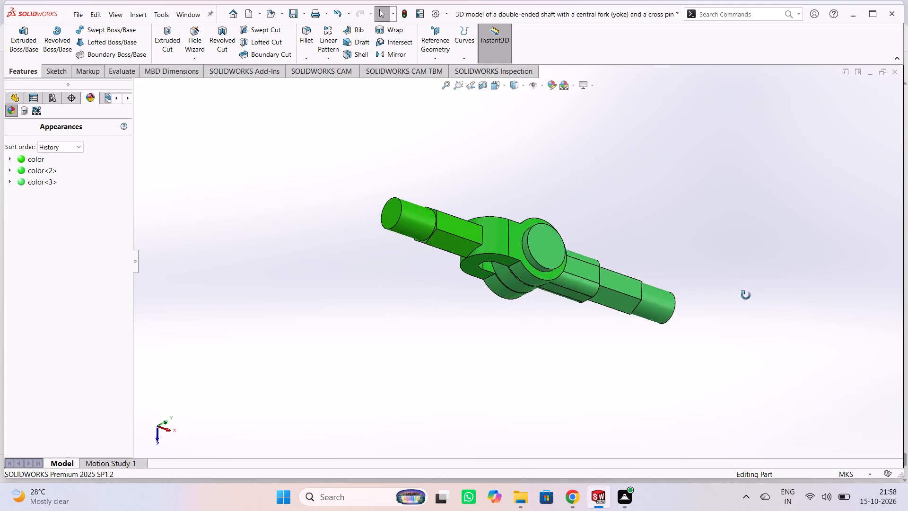
{"action": "middle_click_drag", "start_coordinate": [746, 295], "coordinate": [567, 253]}
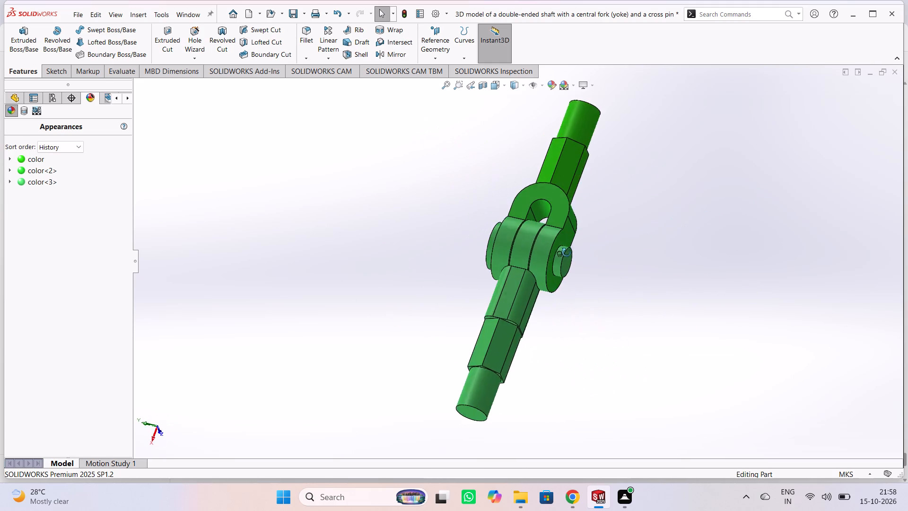
{"action": "middle_click_drag", "start_coordinate": [567, 253], "coordinate": [328, 278]}
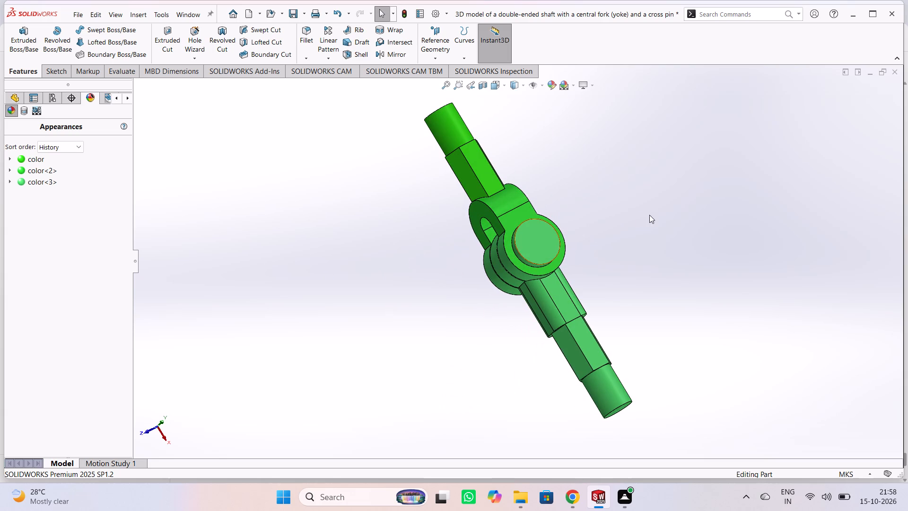
{"action": "middle_click_drag", "start_coordinate": [649, 215], "coordinate": [428, 400]}
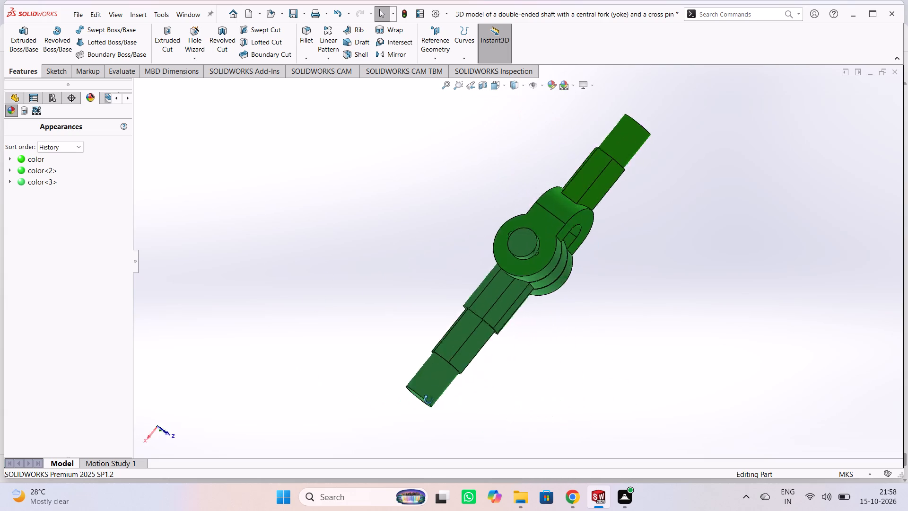
{"action": "middle_click_drag", "start_coordinate": [428, 400], "coordinate": [672, 318]}
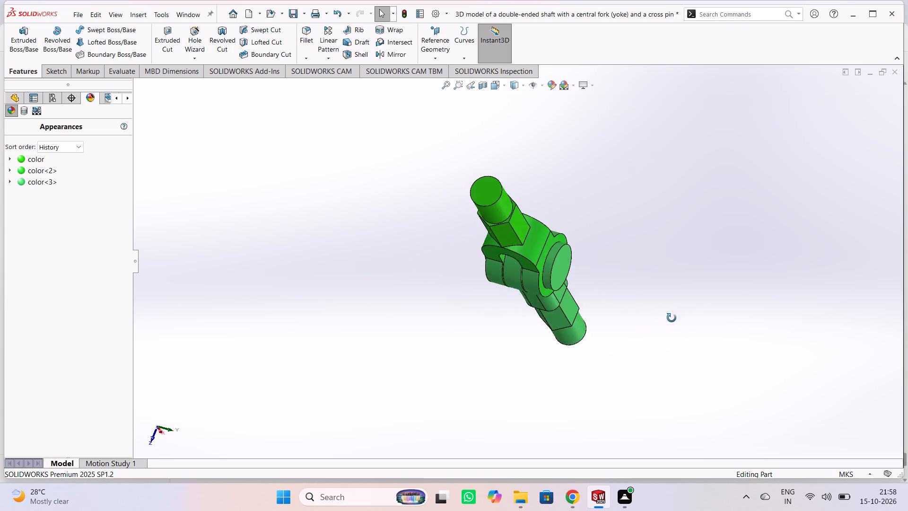
{"action": "middle_click_drag", "start_coordinate": [672, 318], "coordinate": [341, 328]}
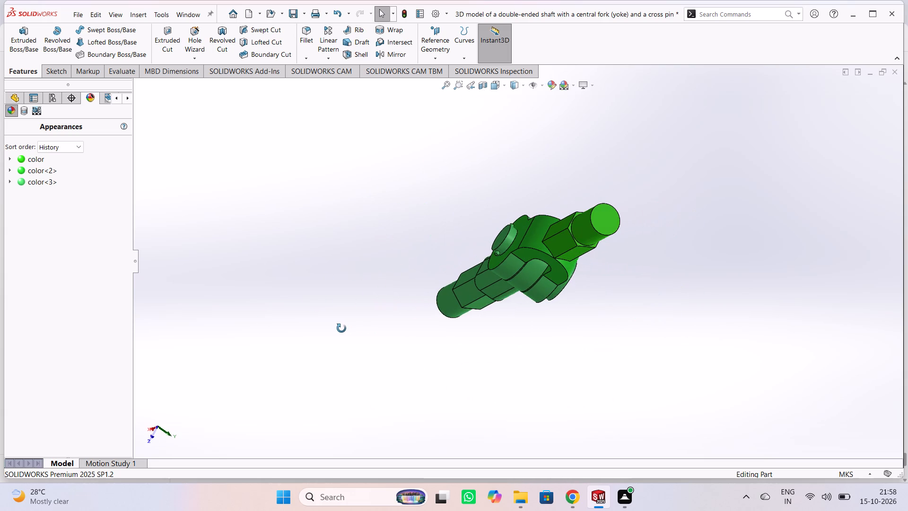
{"action": "middle_click_drag", "start_coordinate": [341, 328], "coordinate": [776, 286]}
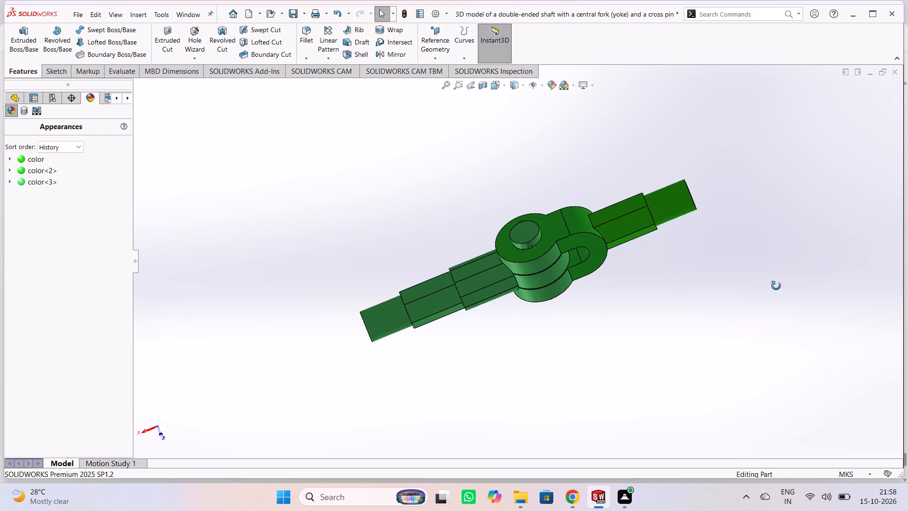
{"action": "middle_click_drag", "start_coordinate": [776, 286], "coordinate": [418, 310]}
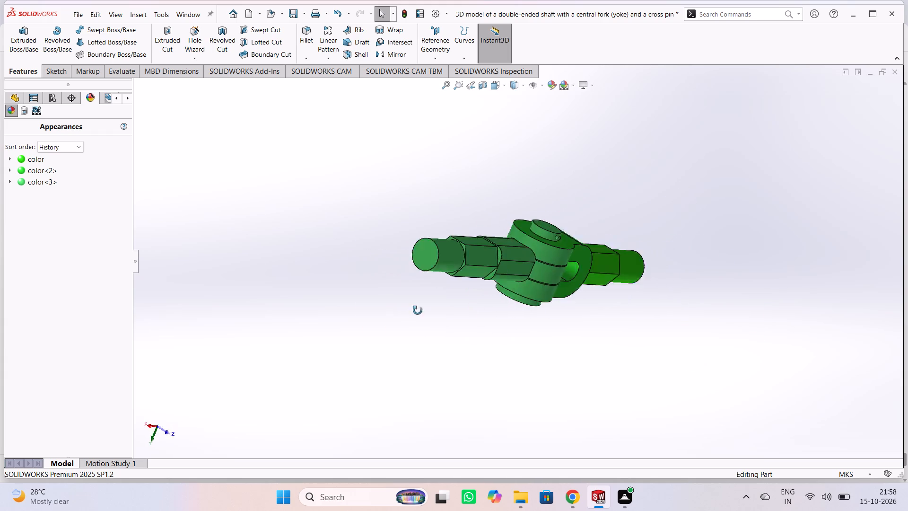
{"action": "middle_click_drag", "start_coordinate": [418, 310], "coordinate": [741, 317]}
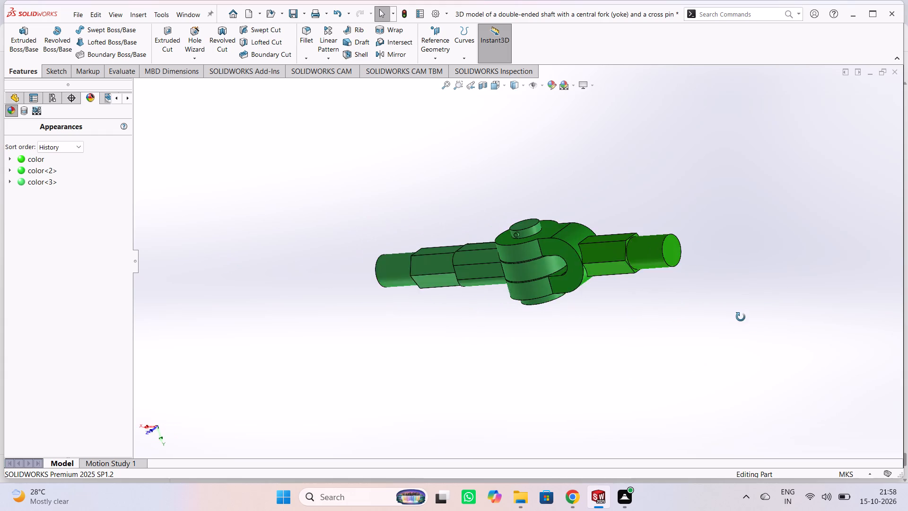
{"action": "middle_click_drag", "start_coordinate": [741, 317], "coordinate": [481, 346]}
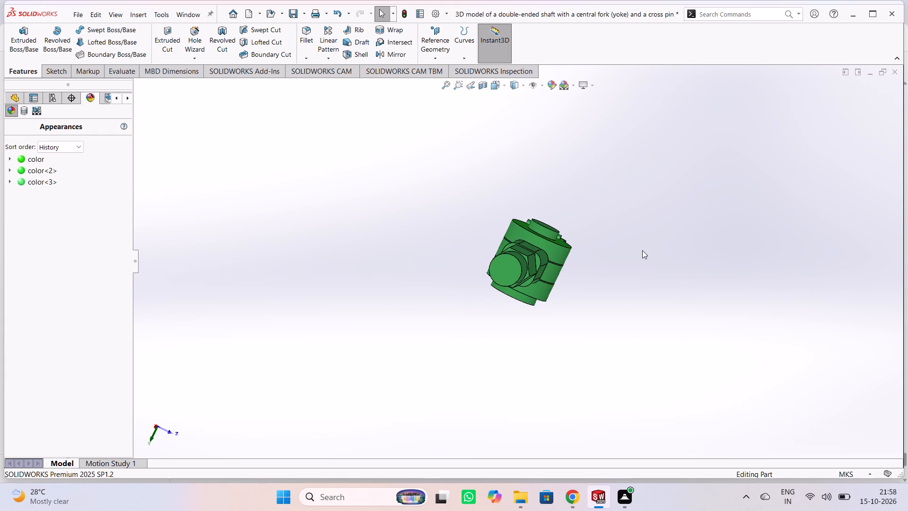
{"action": "middle_click_drag", "start_coordinate": [642, 250], "coordinate": [403, 224]}
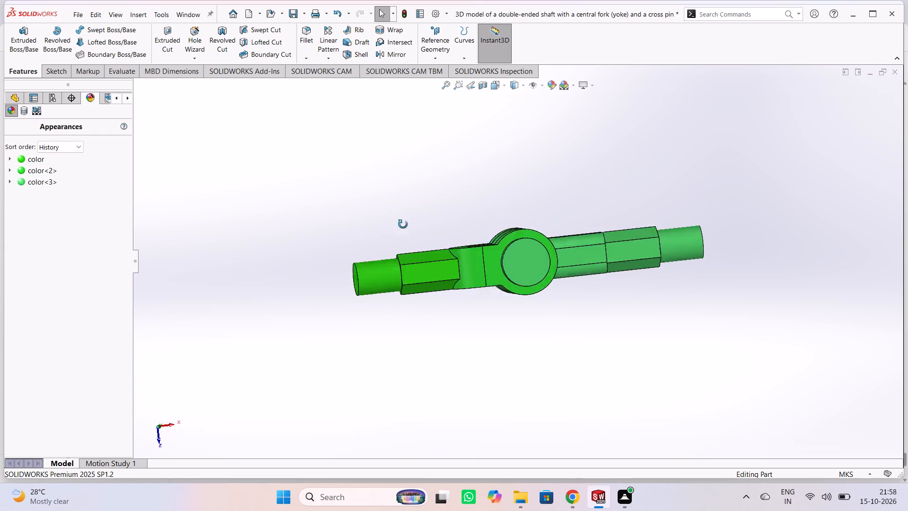
{"action": "middle_click_drag", "start_coordinate": [403, 224], "coordinate": [803, 261]}
{"action": "middle_click_drag", "start_coordinate": [540, 162], "coordinate": [641, 204]}
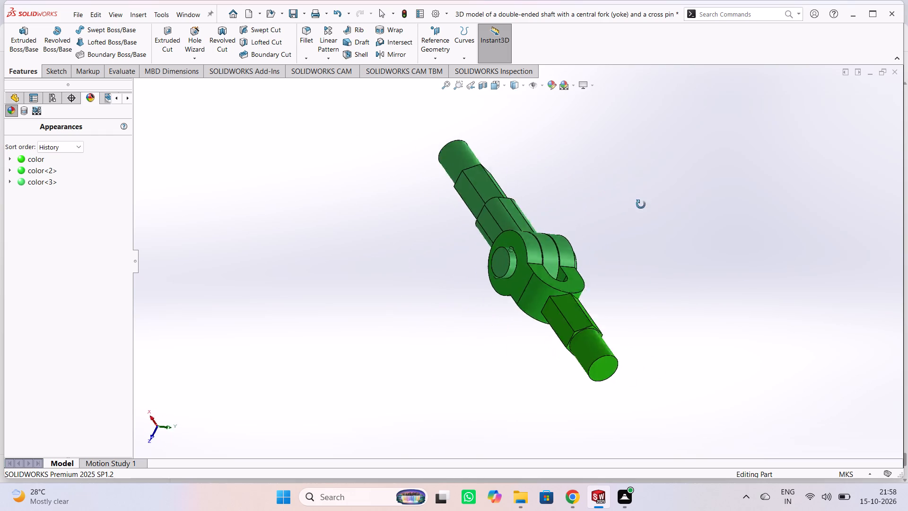
{"action": "middle_click_drag", "start_coordinate": [641, 204], "coordinate": [567, 293]}
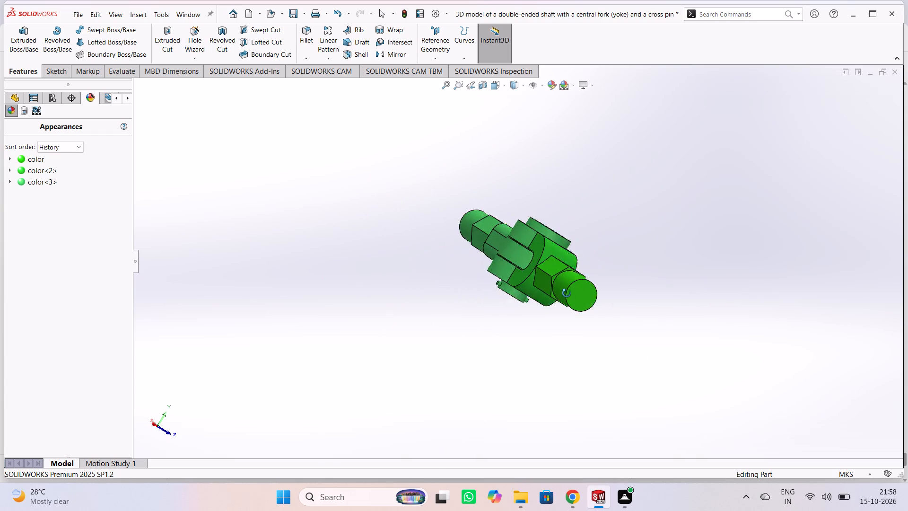
{"action": "middle_click_drag", "start_coordinate": [567, 293], "coordinate": [166, 184]}
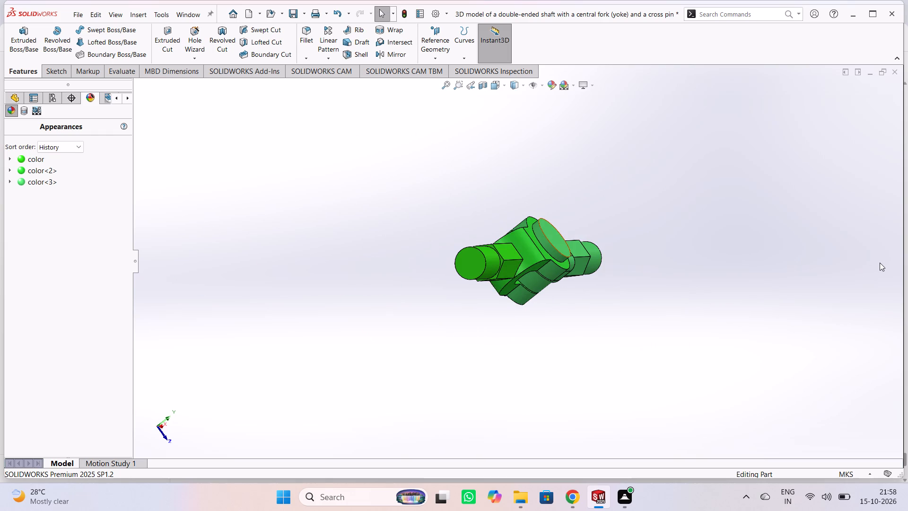
{"action": "middle_click_drag", "start_coordinate": [844, 278], "coordinate": [352, 298]}
{"action": "middle_click_drag", "start_coordinate": [742, 324], "coordinate": [456, 319]}
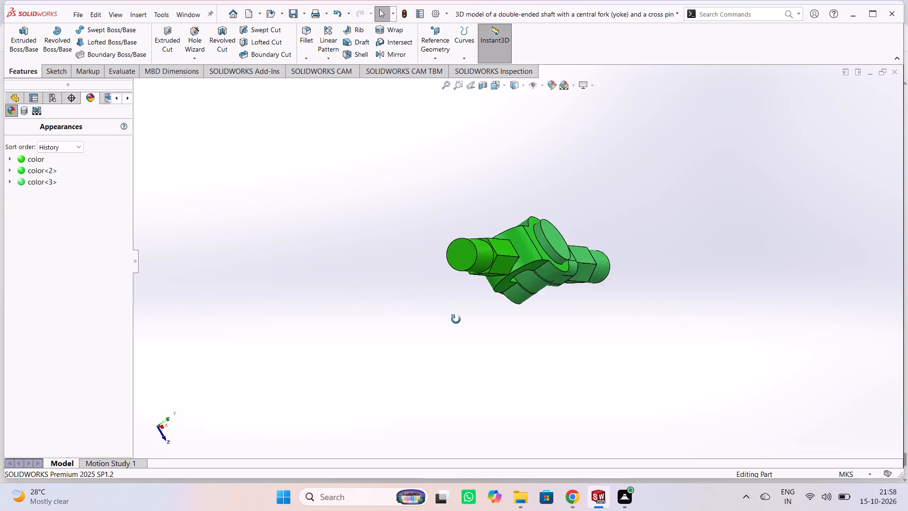
{"action": "middle_click_drag", "start_coordinate": [456, 319], "coordinate": [557, 342]}
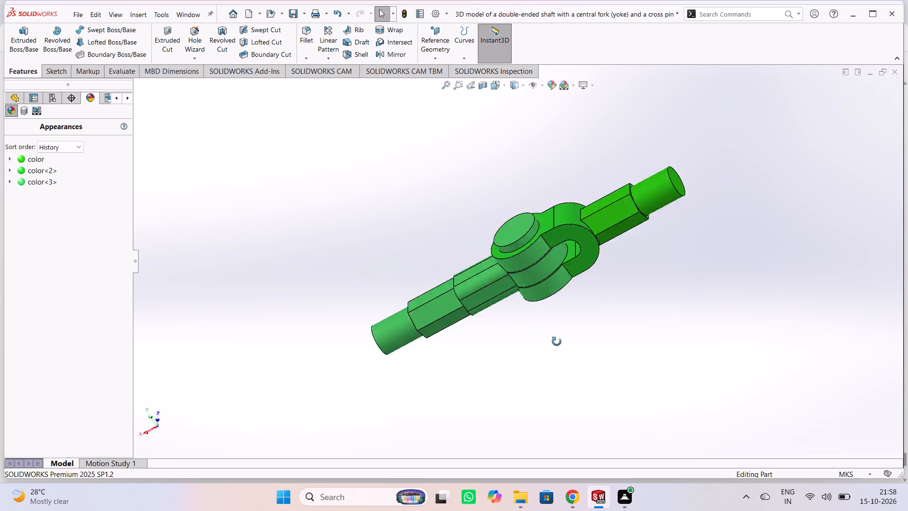
{"action": "middle_click_drag", "start_coordinate": [557, 342], "coordinate": [714, 352]}
{"action": "middle_click_drag", "start_coordinate": [271, 86], "coordinate": [603, 322]}
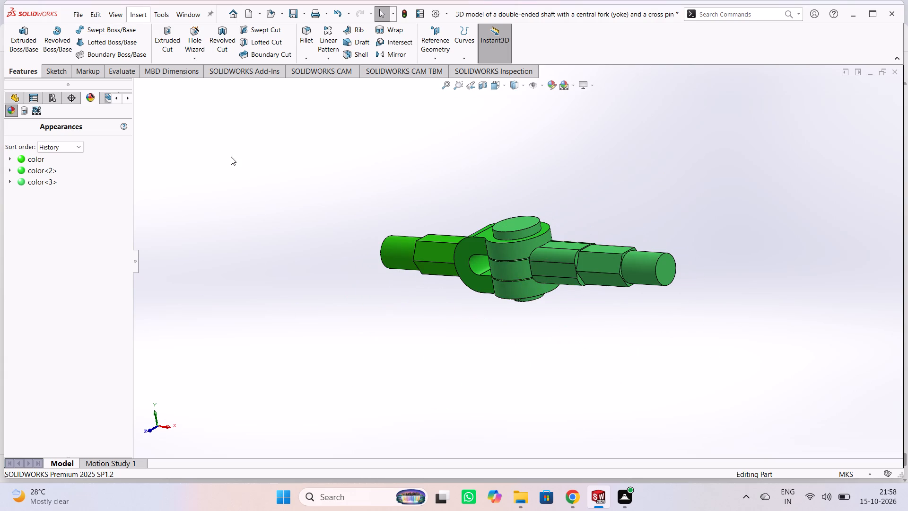
{"action": "middle_click_drag", "start_coordinate": [267, 168], "coordinate": [280, 301]}
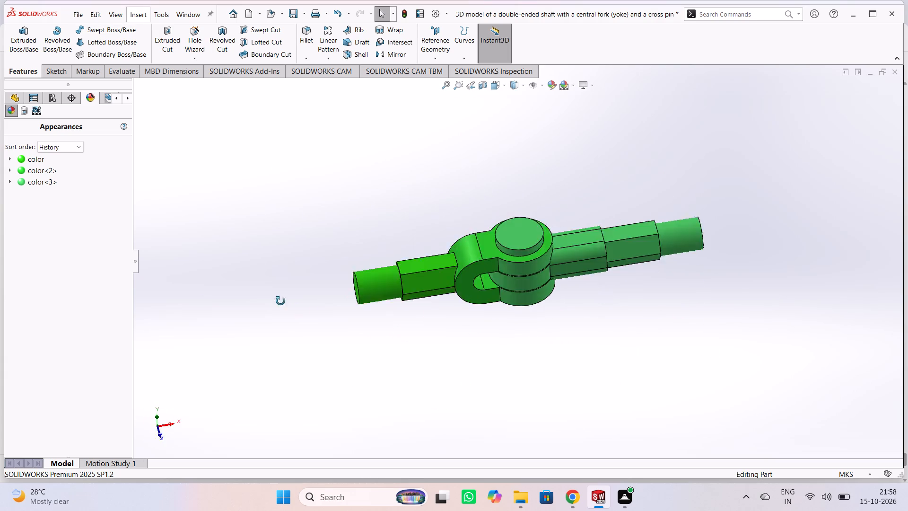
{"action": "middle_click_drag", "start_coordinate": [280, 301], "coordinate": [522, 326]}
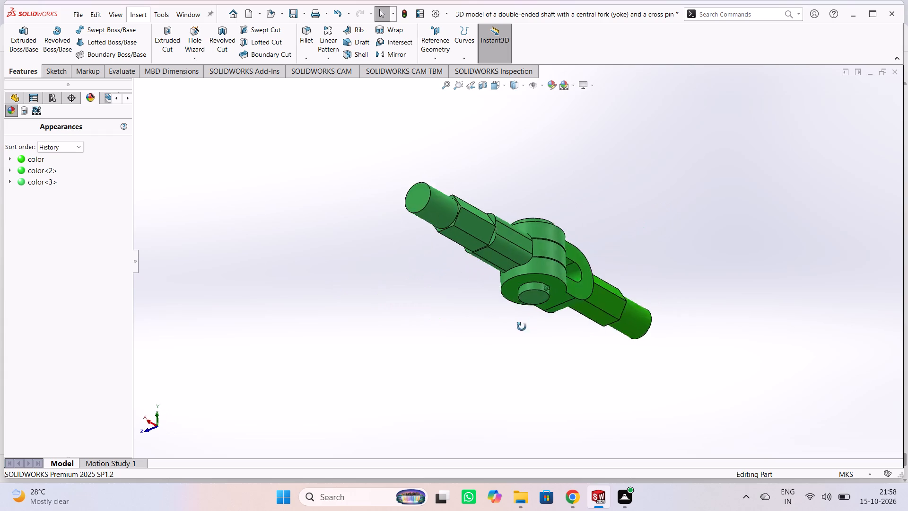
{"action": "middle_click_drag", "start_coordinate": [522, 326], "coordinate": [409, 199]}
{"action": "middle_click_drag", "start_coordinate": [333, 221], "coordinate": [427, 308]}
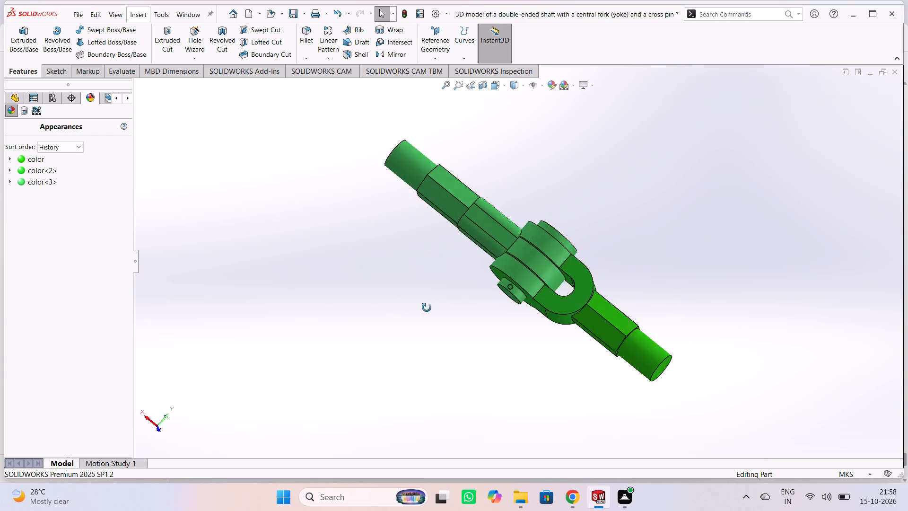
{"action": "middle_click_drag", "start_coordinate": [427, 308], "coordinate": [588, 334]}
{"action": "middle_click_drag", "start_coordinate": [340, 212], "coordinate": [377, 312]}
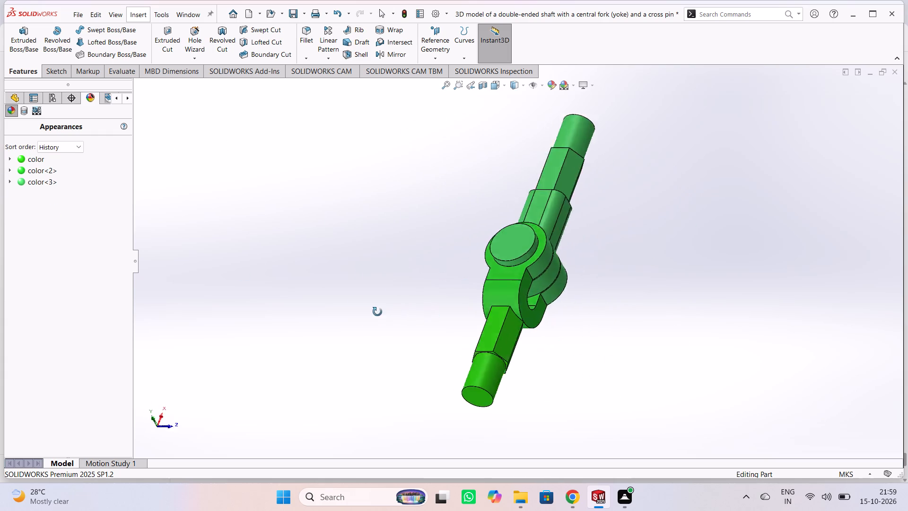
{"action": "middle_click_drag", "start_coordinate": [377, 312], "coordinate": [354, 301]}
{"action": "middle_click_drag", "start_coordinate": [355, 301], "coordinate": [506, 310]}
{"action": "middle_click_drag", "start_coordinate": [329, 250], "coordinate": [702, 330]}
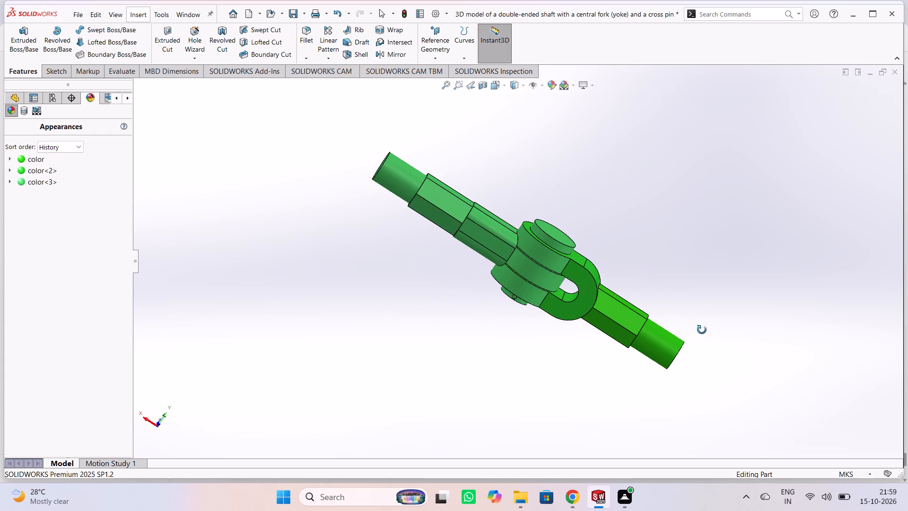
{"action": "middle_click_drag", "start_coordinate": [702, 330], "coordinate": [492, 307]}
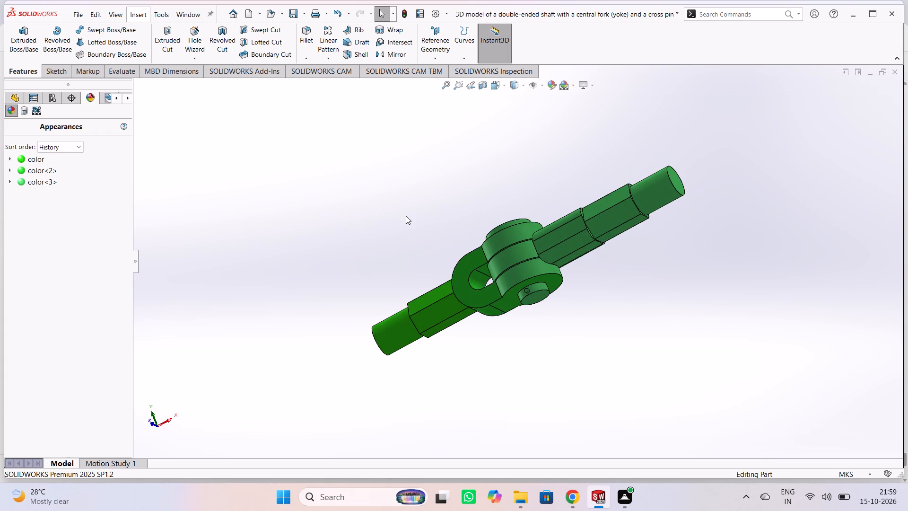
Review the green shaft model once more from all around, including the fork slot, both faces of the cross pin and both shaft ends.
{"action": "middle_click_drag", "start_coordinate": [406, 215], "coordinate": [778, 332]}
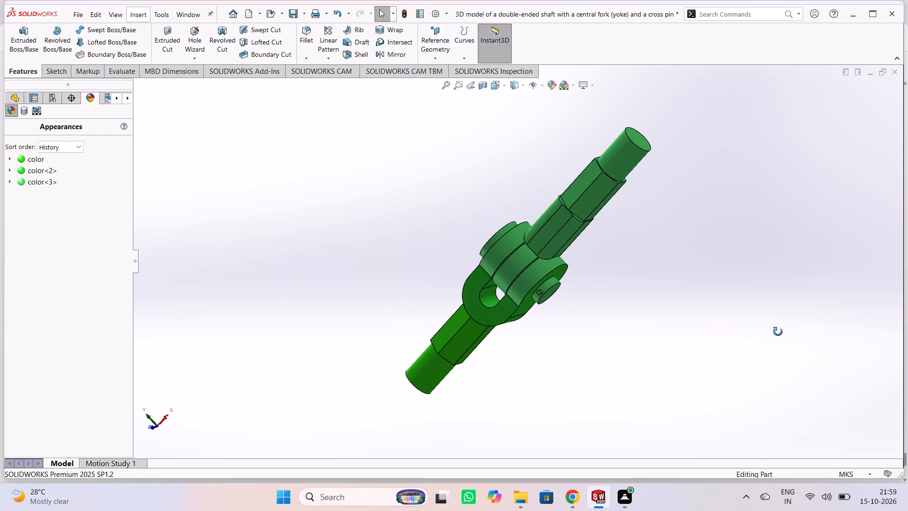
{"action": "middle_click_drag", "start_coordinate": [778, 332], "coordinate": [790, 385]}
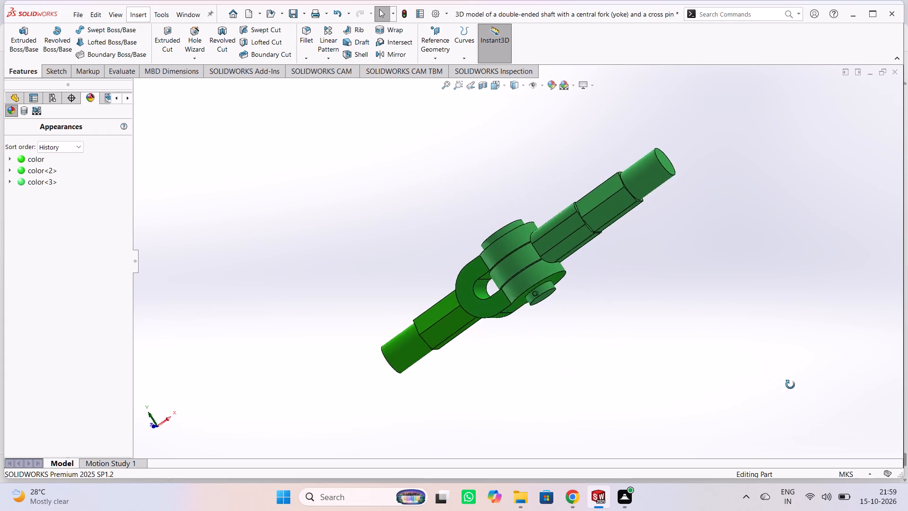
{"action": "middle_click_drag", "start_coordinate": [790, 385], "coordinate": [533, 377]}
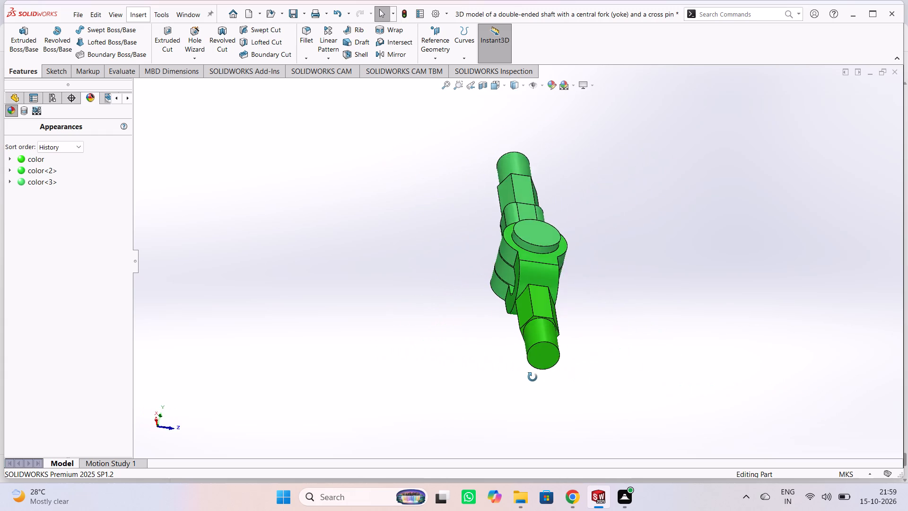
{"action": "middle_click_drag", "start_coordinate": [533, 377], "coordinate": [666, 367]}
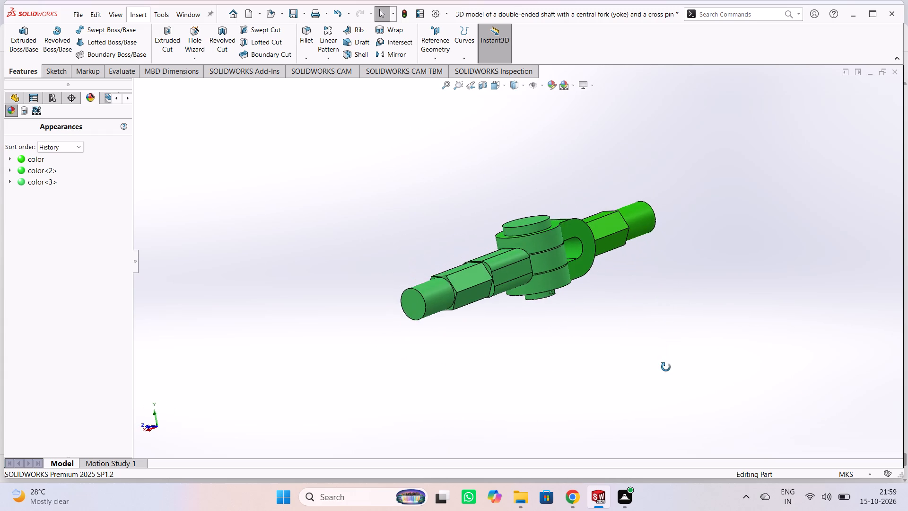
{"action": "middle_click_drag", "start_coordinate": [666, 367], "coordinate": [696, 348]}
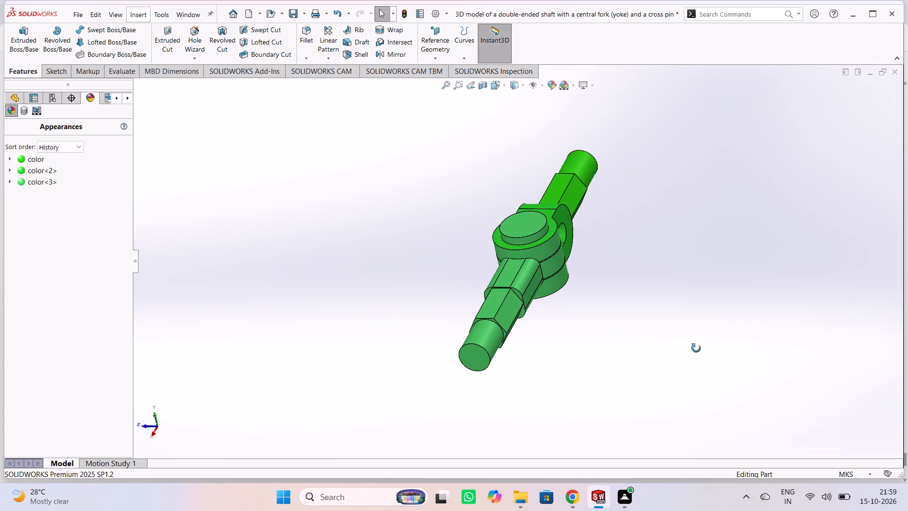
{"action": "middle_click_drag", "start_coordinate": [696, 348], "coordinate": [685, 365]}
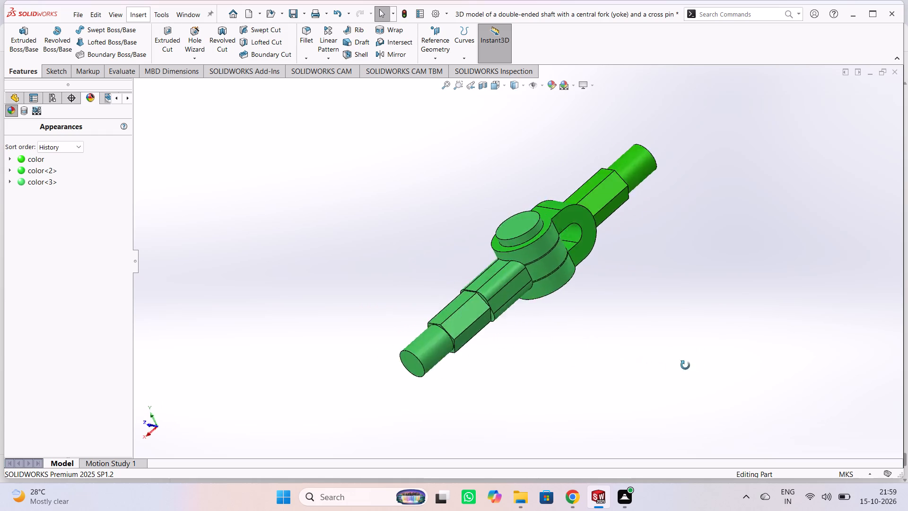
{"action": "middle_click_drag", "start_coordinate": [685, 365], "coordinate": [801, 387]}
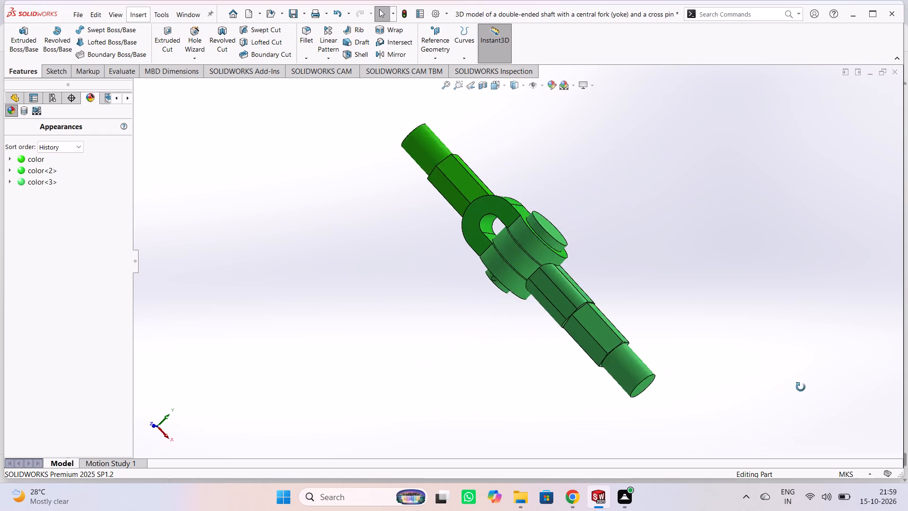
{"action": "middle_click_drag", "start_coordinate": [801, 387], "coordinate": [809, 396]}
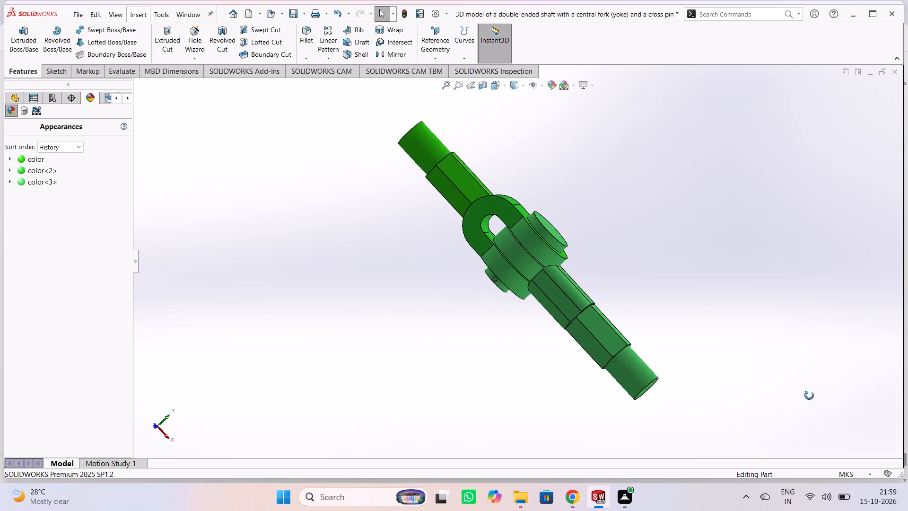
{"action": "middle_click_drag", "start_coordinate": [809, 396], "coordinate": [821, 396]}
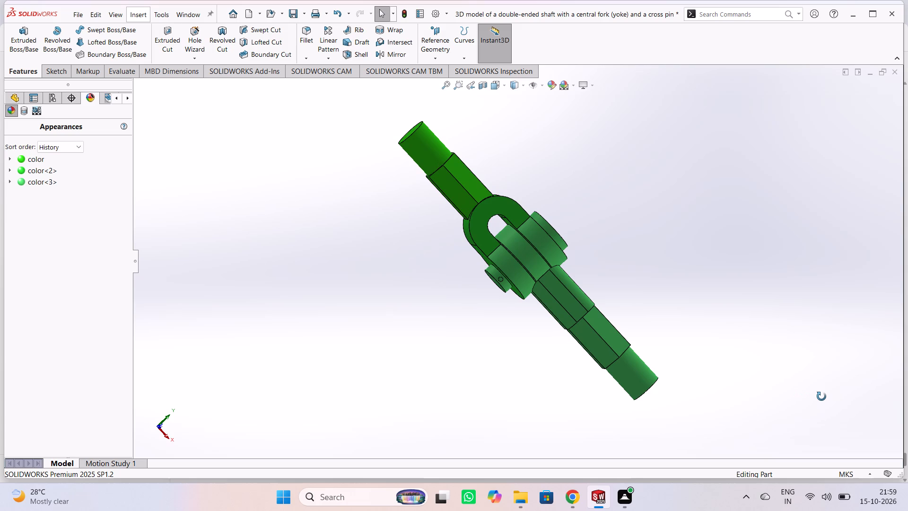
{"action": "middle_click_drag", "start_coordinate": [821, 396], "coordinate": [745, 388]}
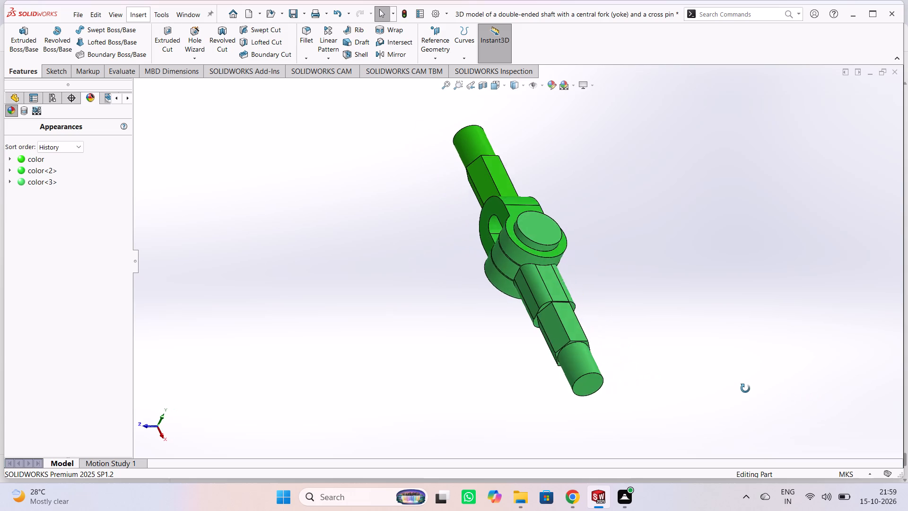
{"action": "middle_click_drag", "start_coordinate": [745, 388], "coordinate": [411, 281]}
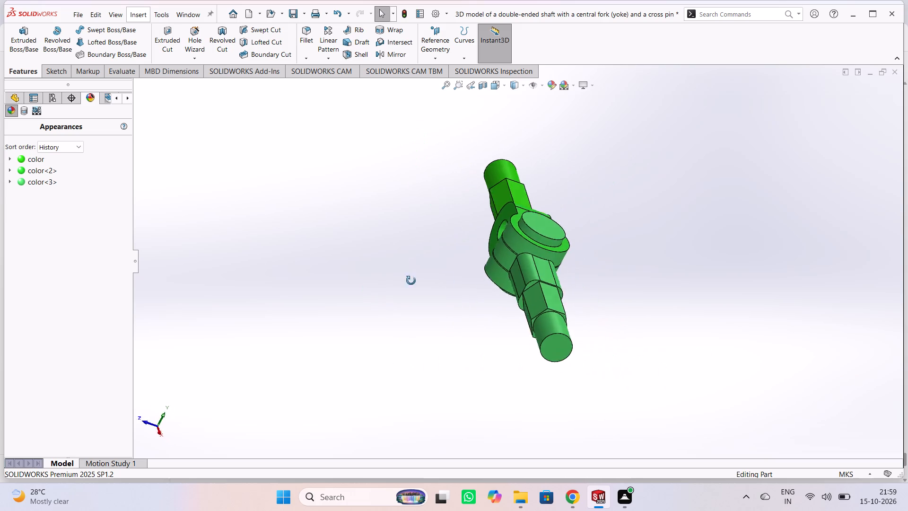
{"action": "middle_click_drag", "start_coordinate": [411, 281], "coordinate": [666, 306]}
{"action": "middle_click_drag", "start_coordinate": [334, 194], "coordinate": [663, 310]}
{"action": "middle_click_drag", "start_coordinate": [427, 215], "coordinate": [475, 265]}
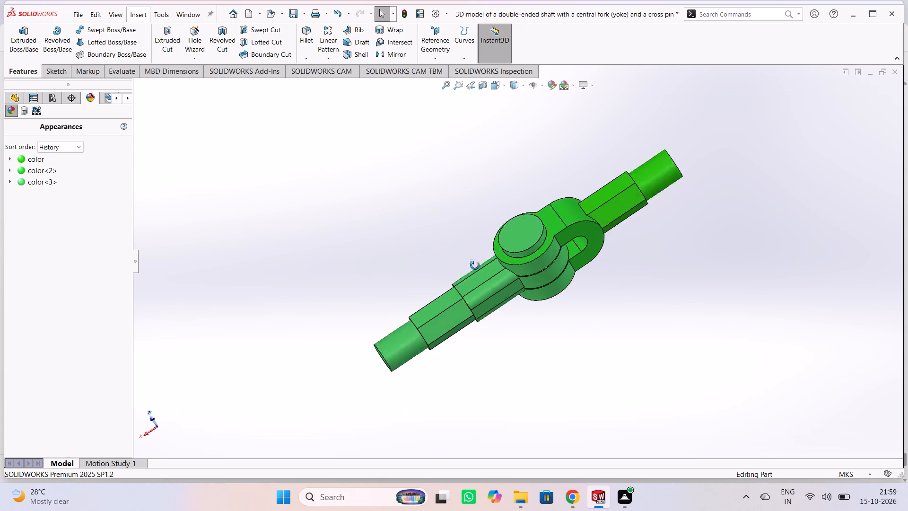
{"action": "middle_click_drag", "start_coordinate": [475, 265], "coordinate": [768, 318]}
{"action": "middle_click_drag", "start_coordinate": [452, 171], "coordinate": [640, 334]}
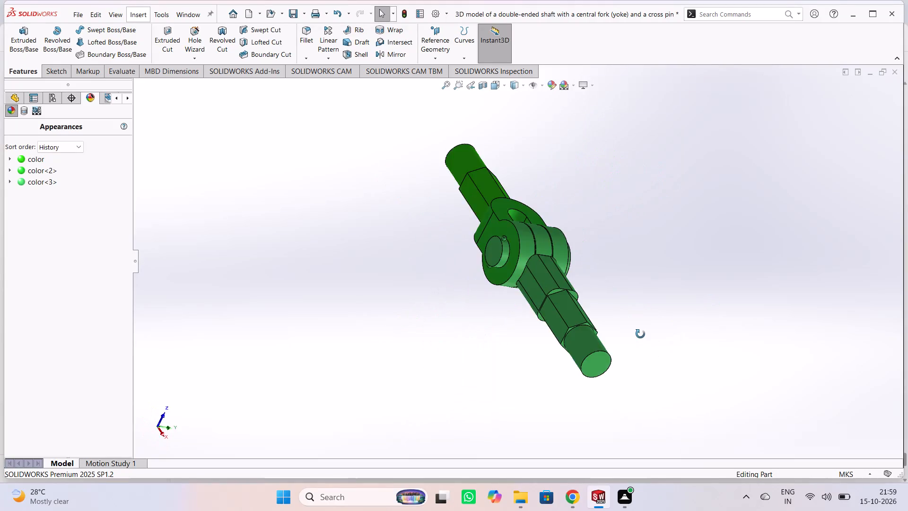
{"action": "middle_click_drag", "start_coordinate": [640, 334], "coordinate": [528, 305]}
{"action": "middle_click_drag", "start_coordinate": [471, 296], "coordinate": [650, 229]}
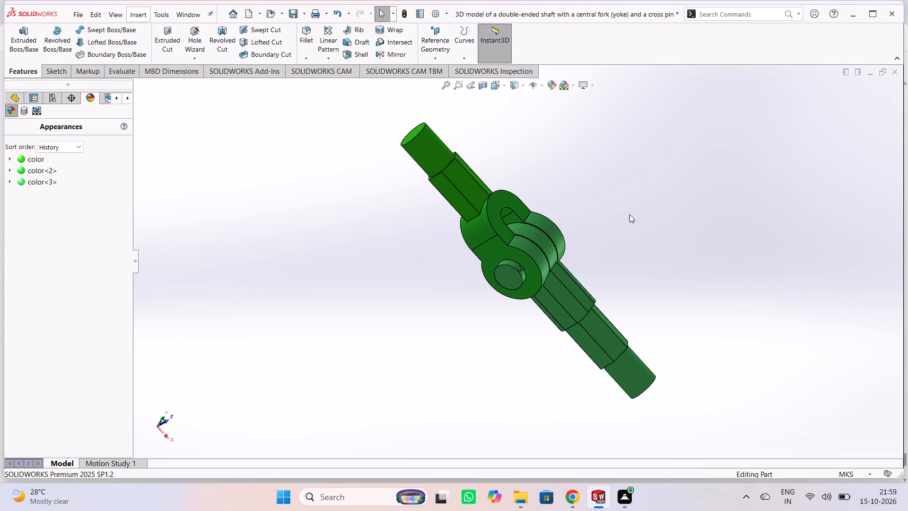
{"action": "middle_click_drag", "start_coordinate": [607, 286], "coordinate": [518, 406]}
{"action": "middle_click_drag", "start_coordinate": [664, 199], "coordinate": [530, 310]}
{"action": "middle_click_drag", "start_coordinate": [718, 186], "coordinate": [678, 223]}
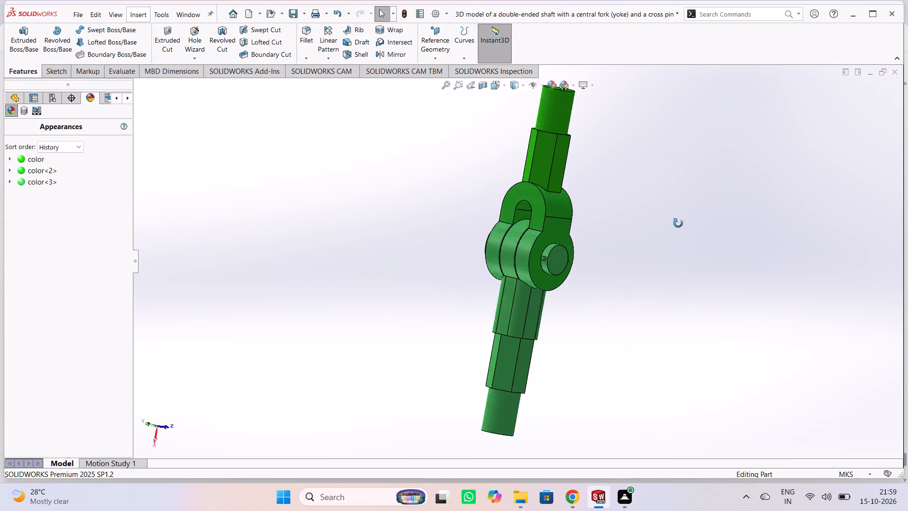
{"action": "middle_click_drag", "start_coordinate": [678, 223], "coordinate": [324, 260]}
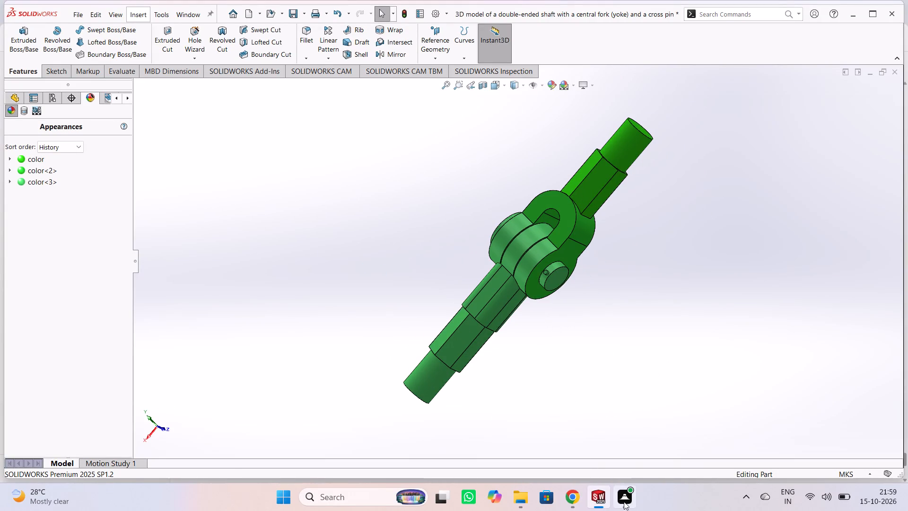